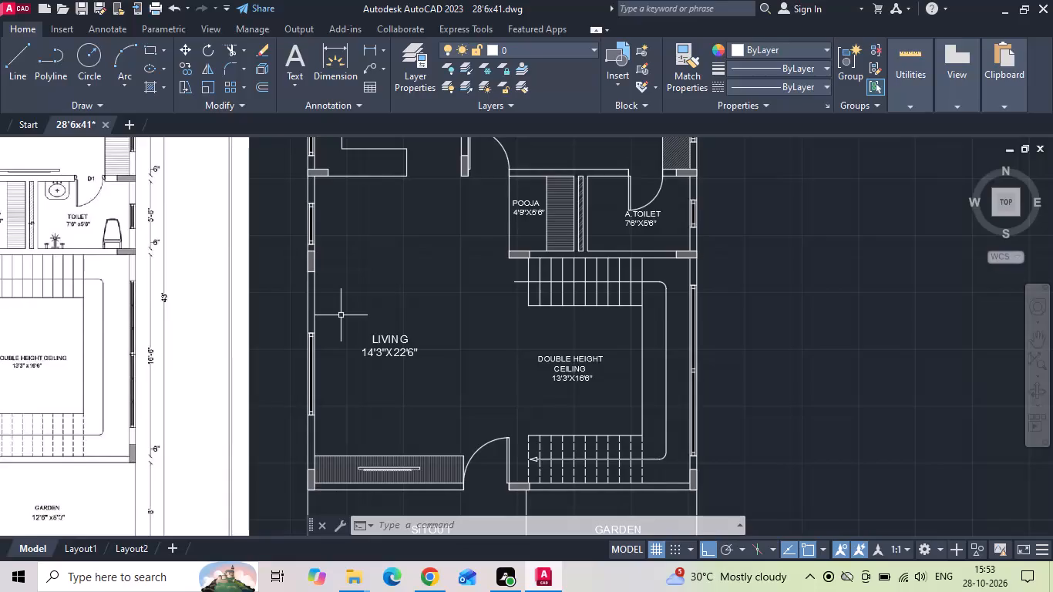
Save the 28'6x41 drawing.
middle_click_drag(341, 314, 402, 238)
scroll(554, 366, "down", 4)
scroll(561, 377, "up", 2)
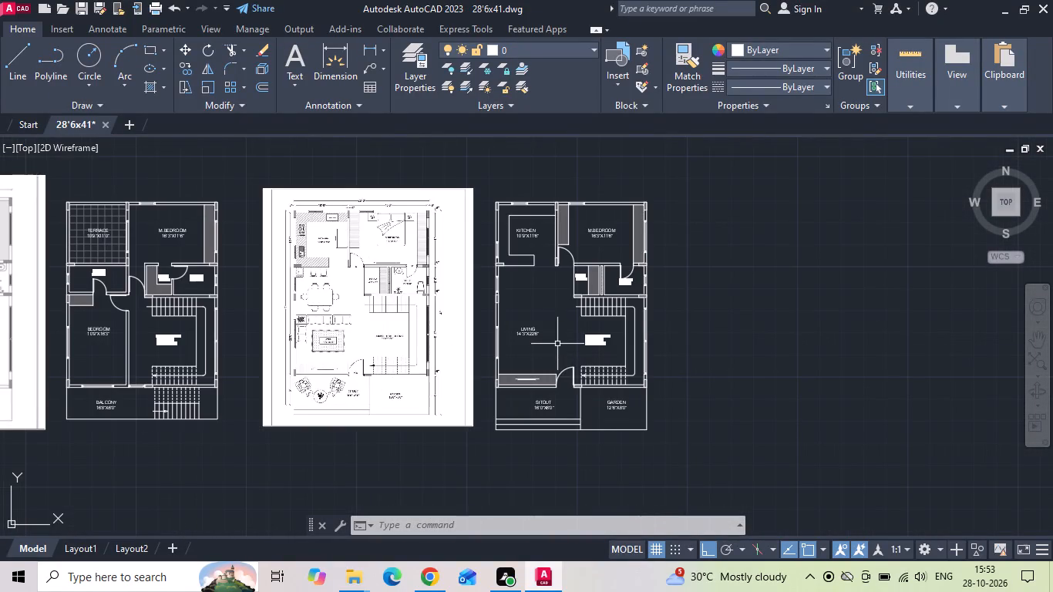
middle_click_drag(550, 340, 626, 315)
key("ctrl+s")
key("ctrl+s")
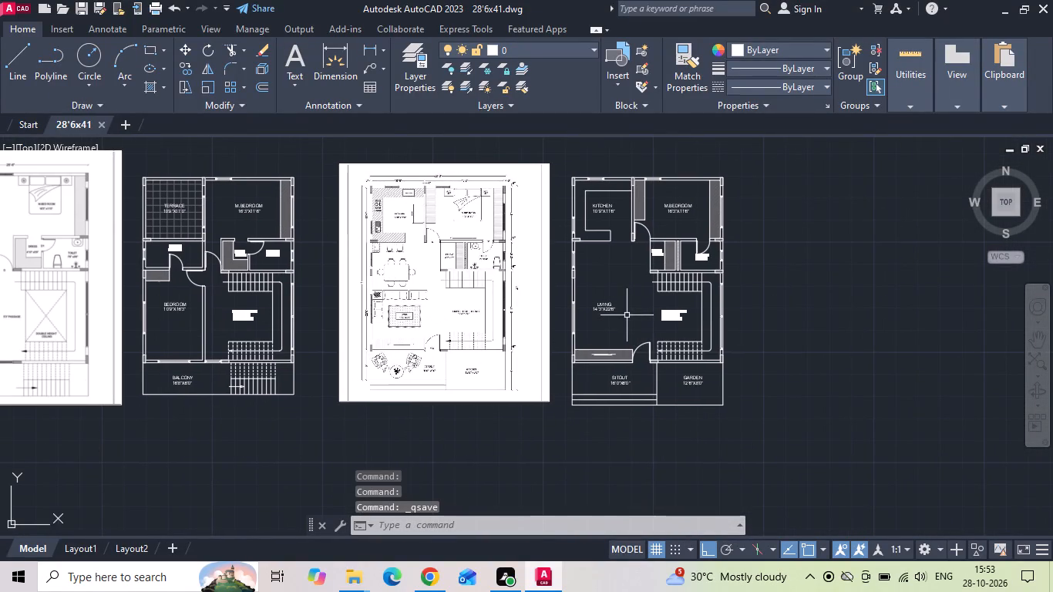
key("ctrl+s")
Open the recent drawing furniture blocks Unlimited (1).dwg despite its foreign origin, choosing to specify replacements for its missing SHX files.
scroll(424, 213, "up", 3)
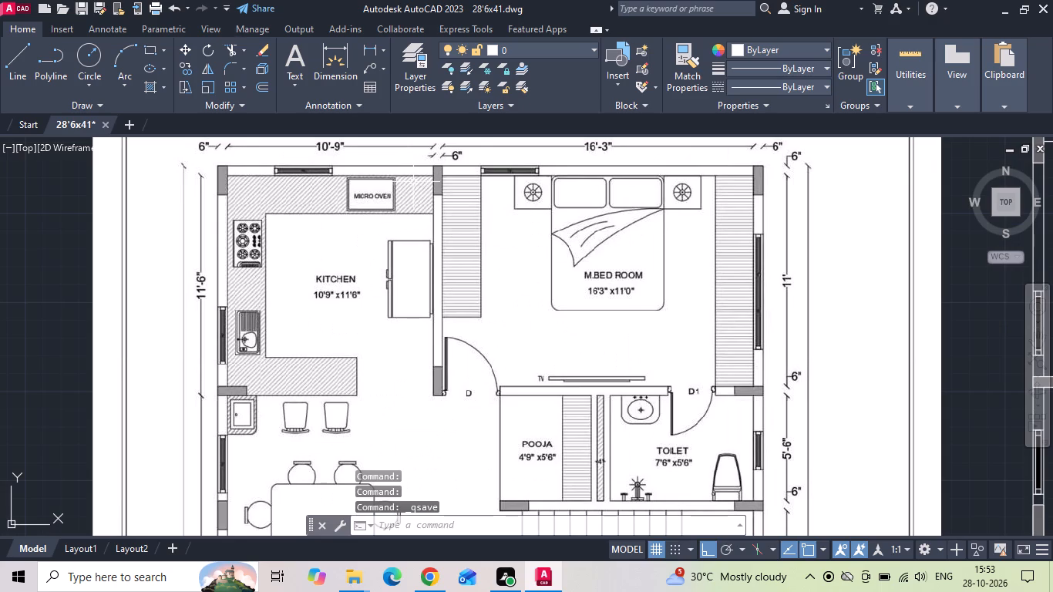
left_click(17, 3)
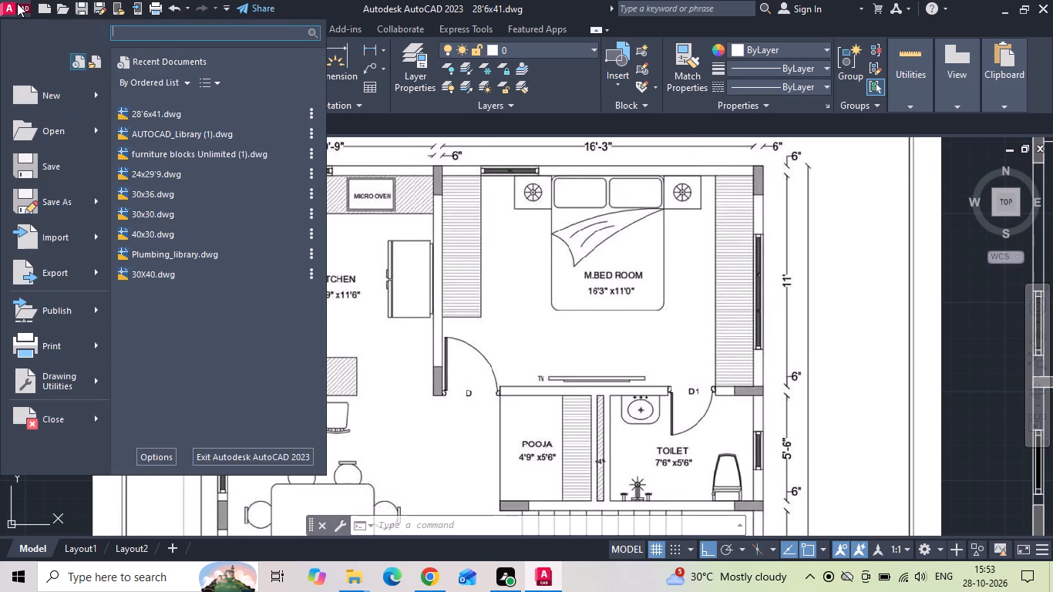
left_click(143, 156)
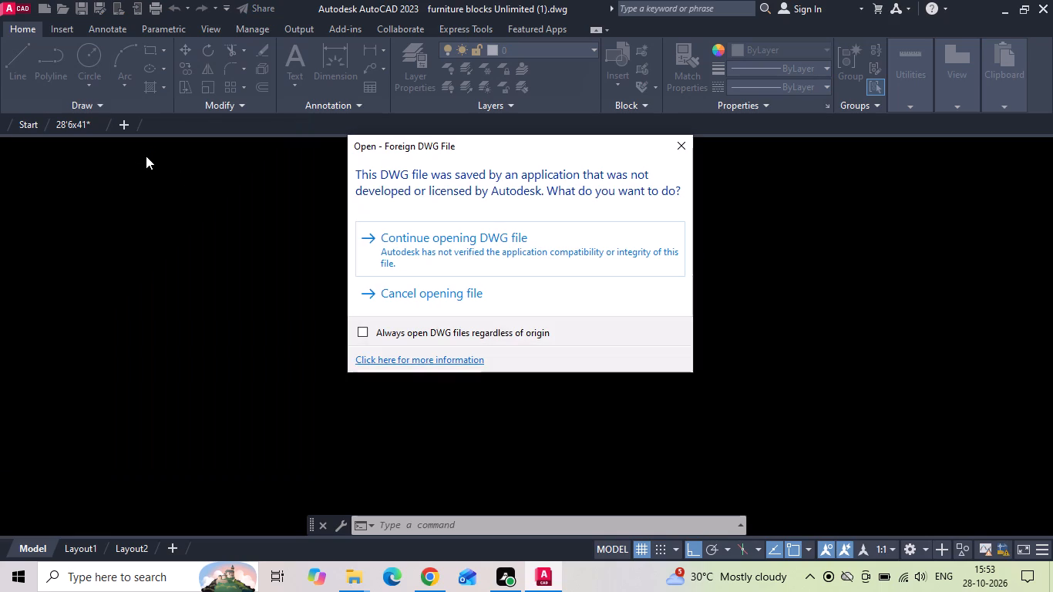
left_click(394, 241)
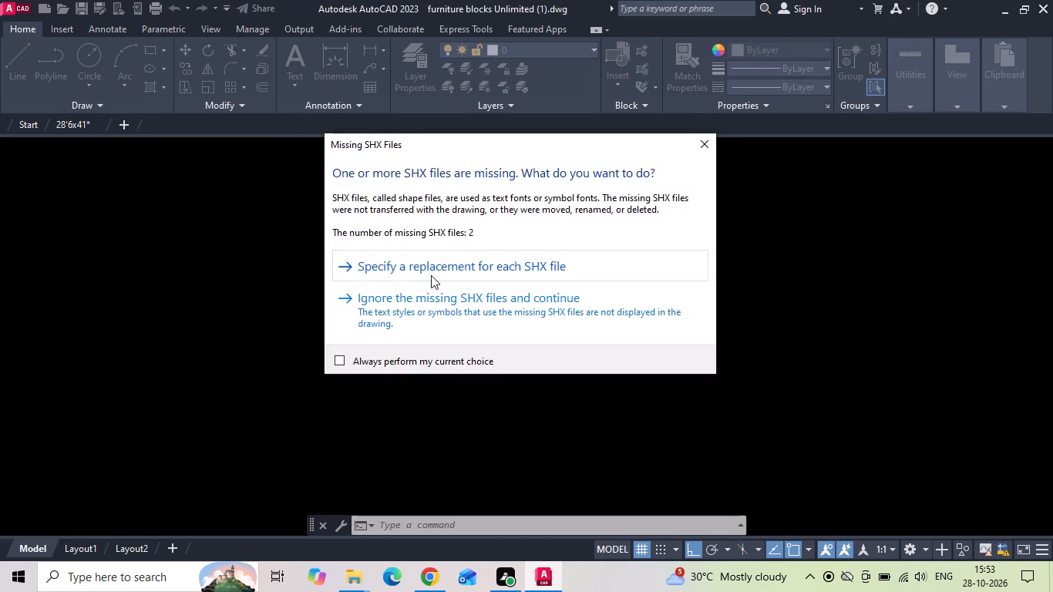
left_click(431, 275)
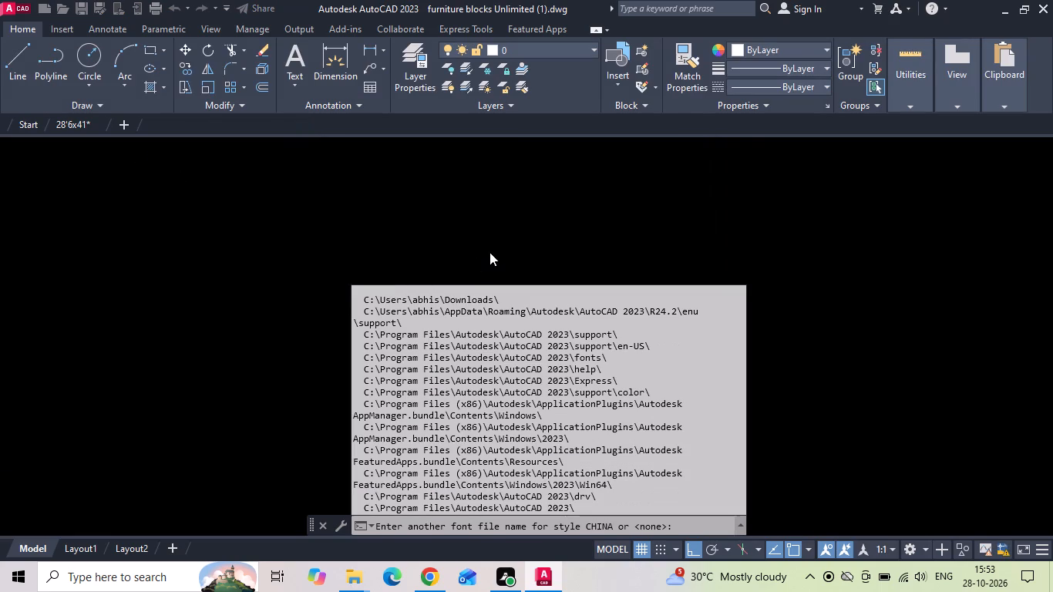
Skip the replacement fonts for the CHINA and HZ text styles so the furniture library finishes loading.
scroll(493, 242, "down", 7)
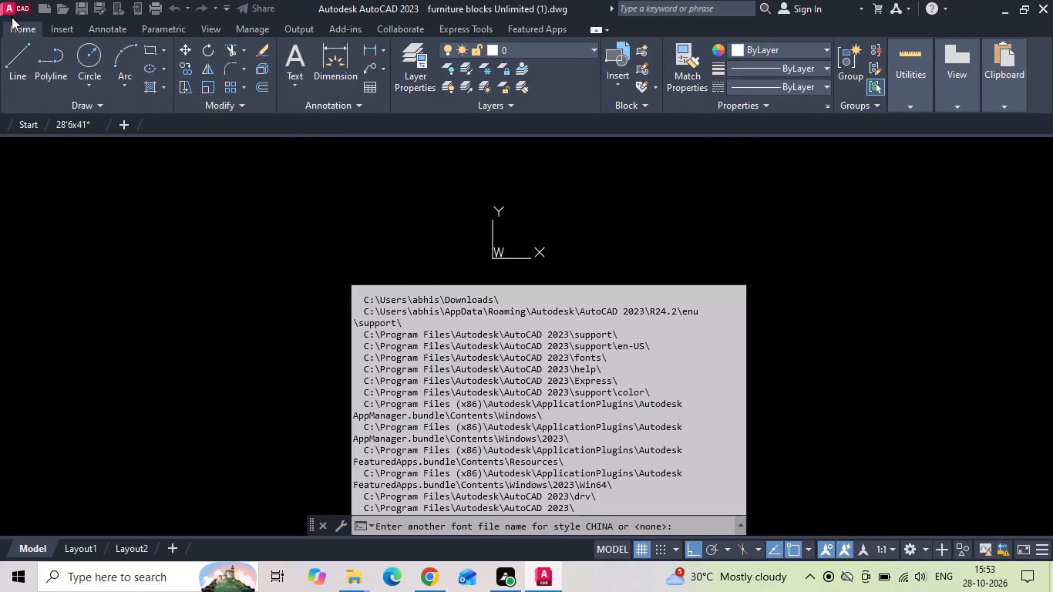
left_click(16, 0)
left_click(76, 129)
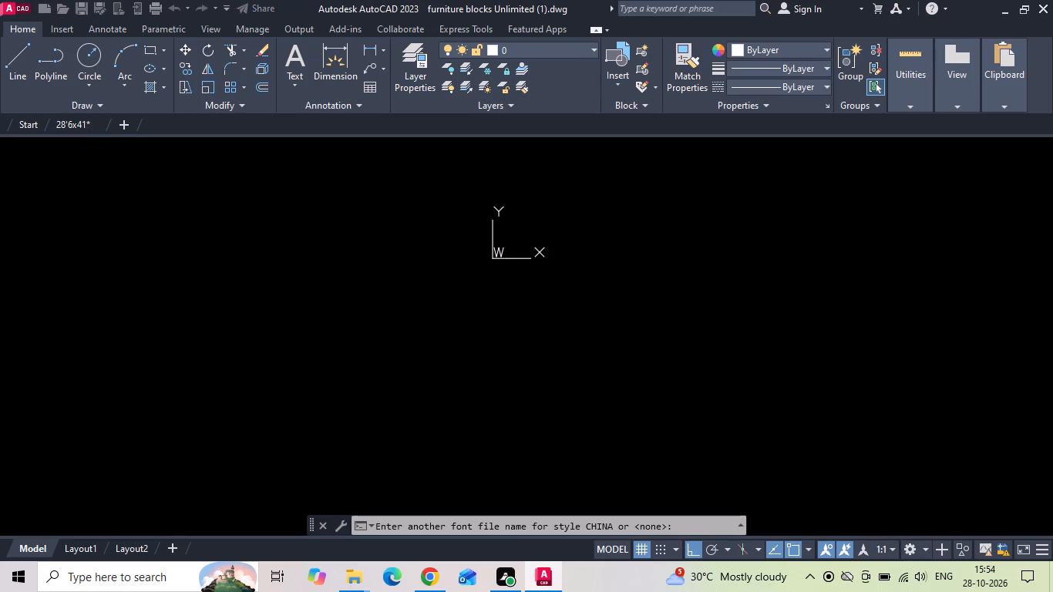
scroll(504, 338, "down", 2)
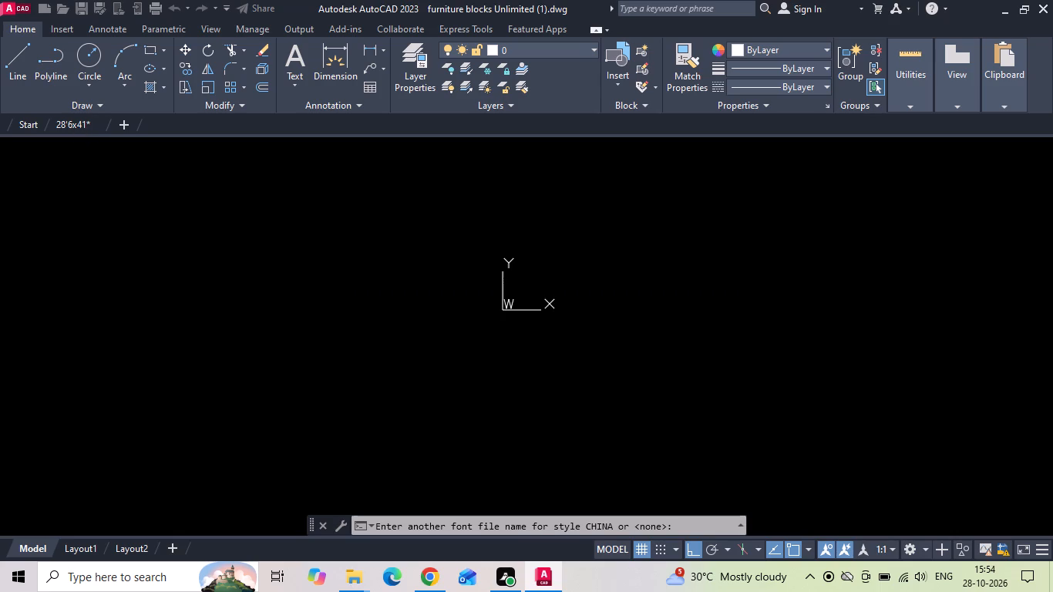
key("Escape")
left_click(87, 128)
left_click(68, 119)
scroll(365, 291, "down", 3)
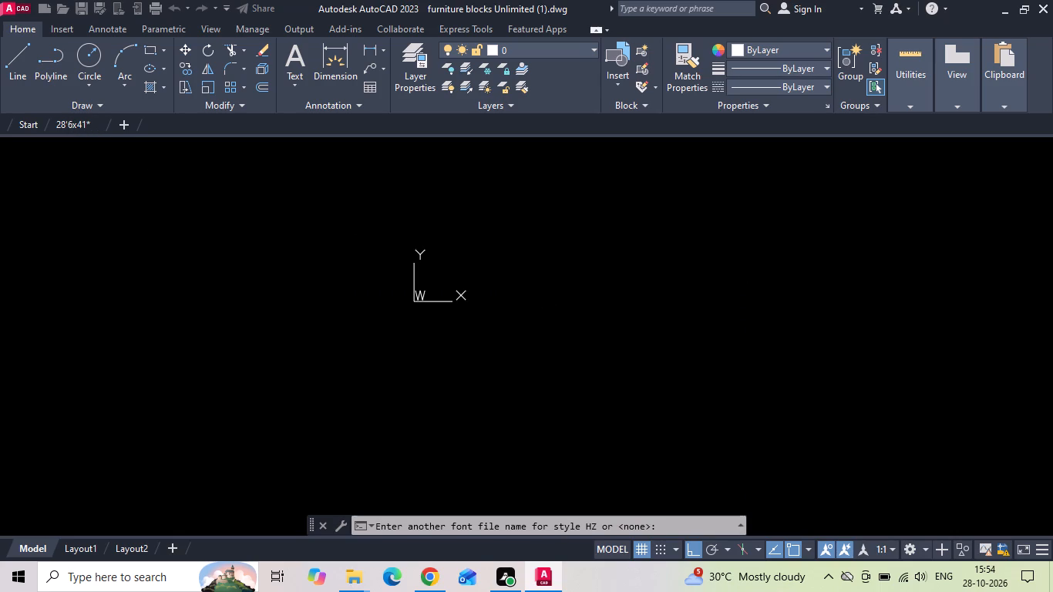
key("ctrl+z")
key("ctrl+s")
scroll(414, 315, "down", 3)
key("Escape")
right_click(429, 325)
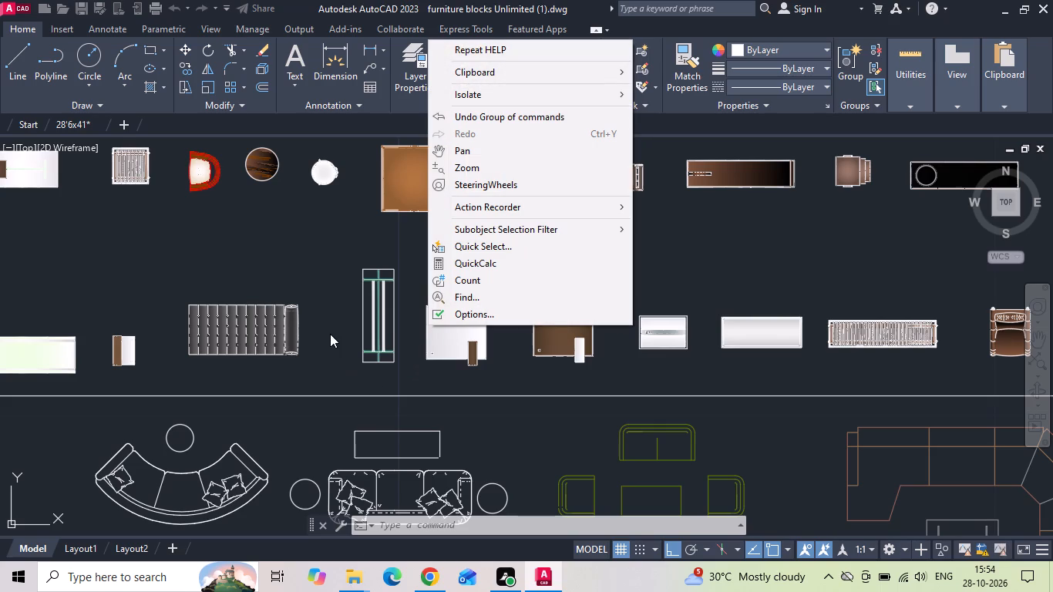
left_click(330, 334)
key("Escape")
scroll(348, 321, "down", 1)
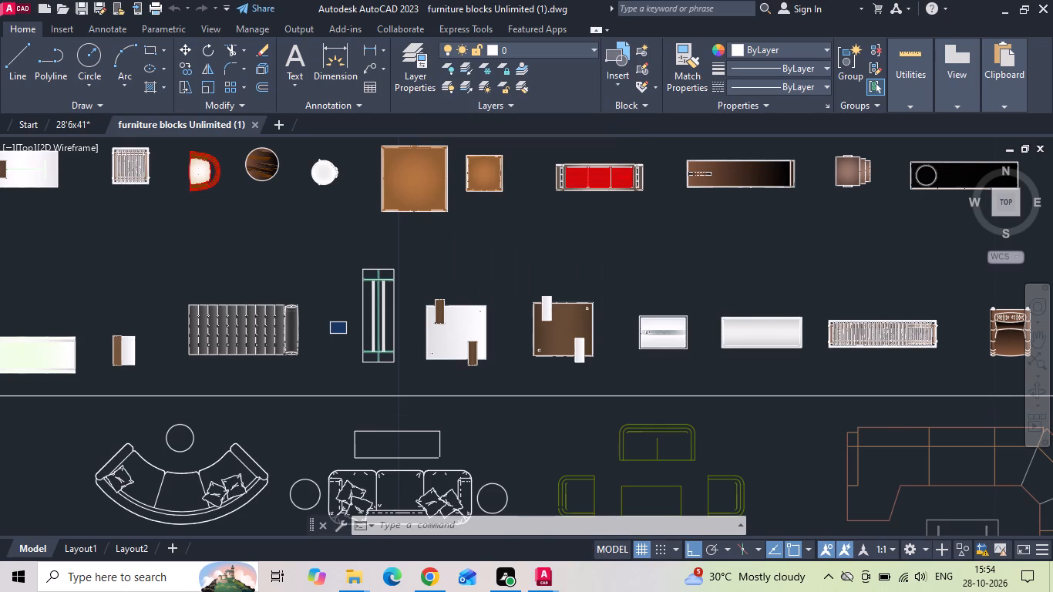
key("Escape")
Select the red and yellow double bed block with bedside tables at the start of the library's bed section.
scroll(523, 280, "down", 1)
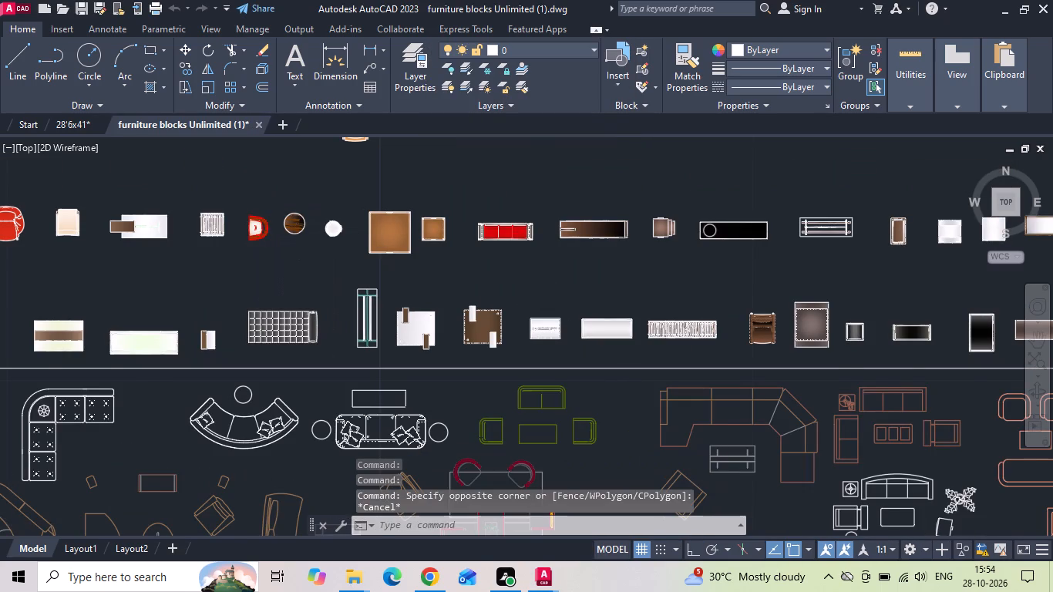
scroll(523, 281, "down", 3)
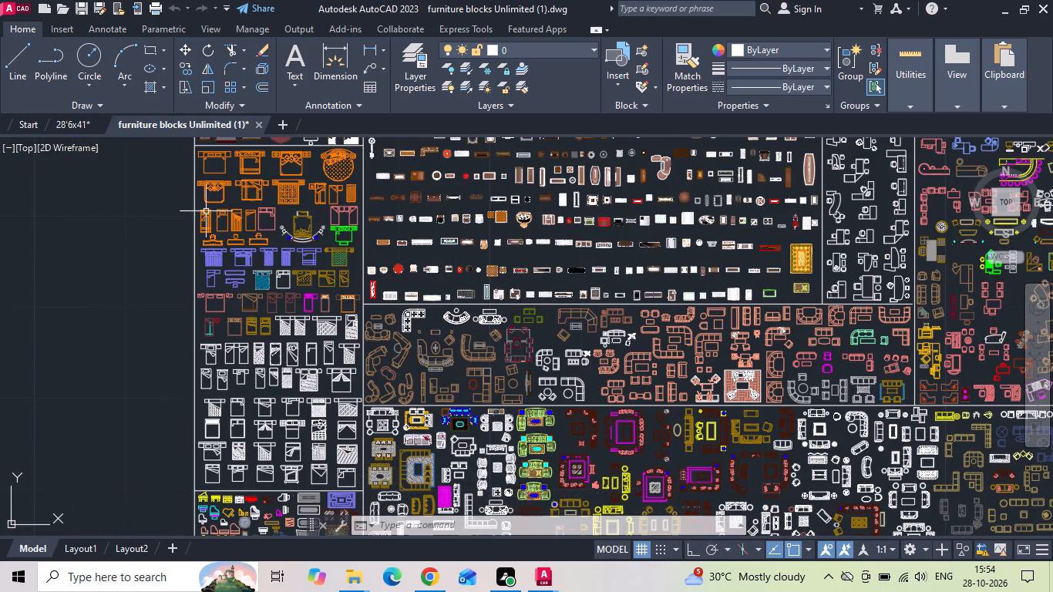
scroll(426, 358, "down", 2)
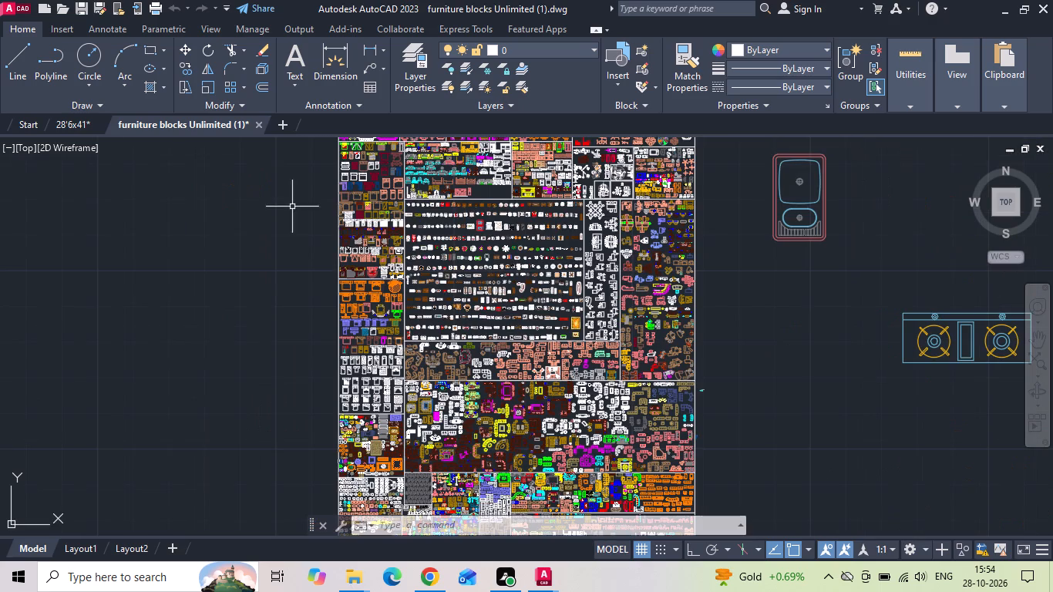
scroll(355, 218, "up", 2)
middle_click_drag(365, 220, 385, 311)
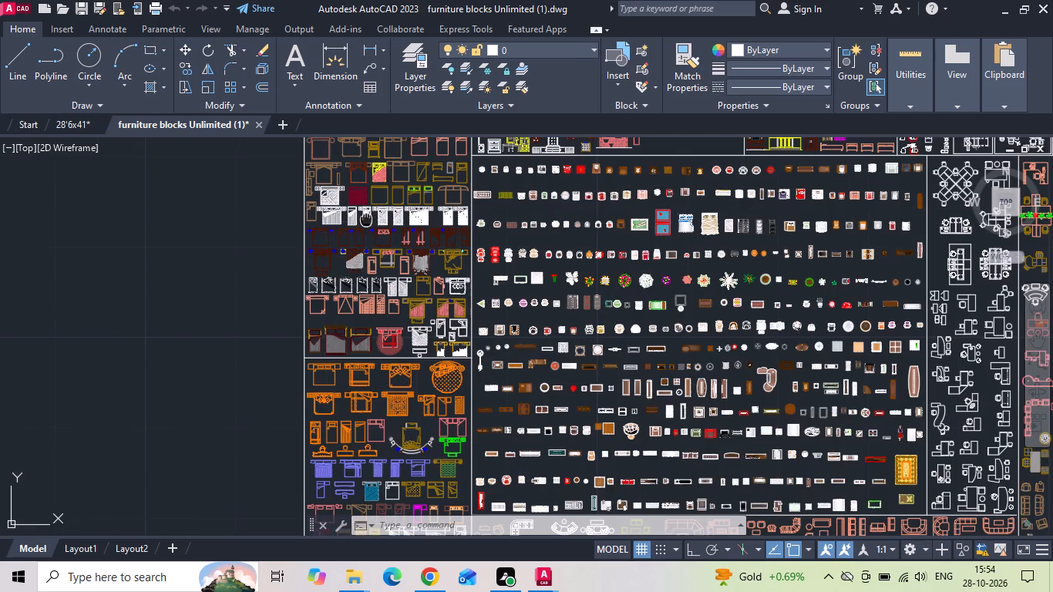
middle_click_drag(385, 311, 385, 425)
scroll(344, 223, "up", 2)
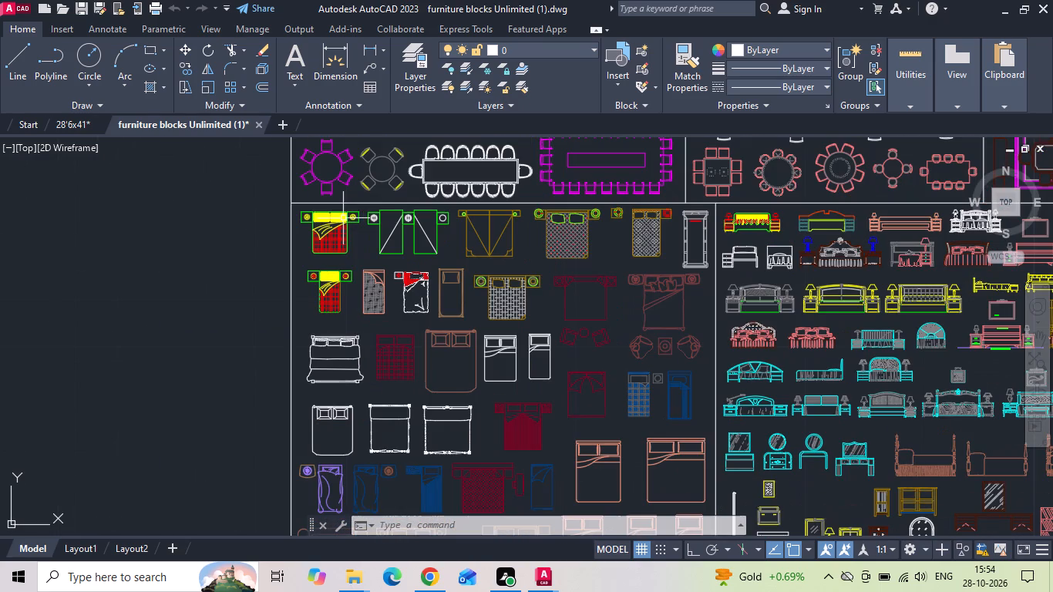
left_click(343, 217)
Look through the library's dining table sections for a dining set suited to the floor plan.
middle_click_drag(341, 223, 298, 475)
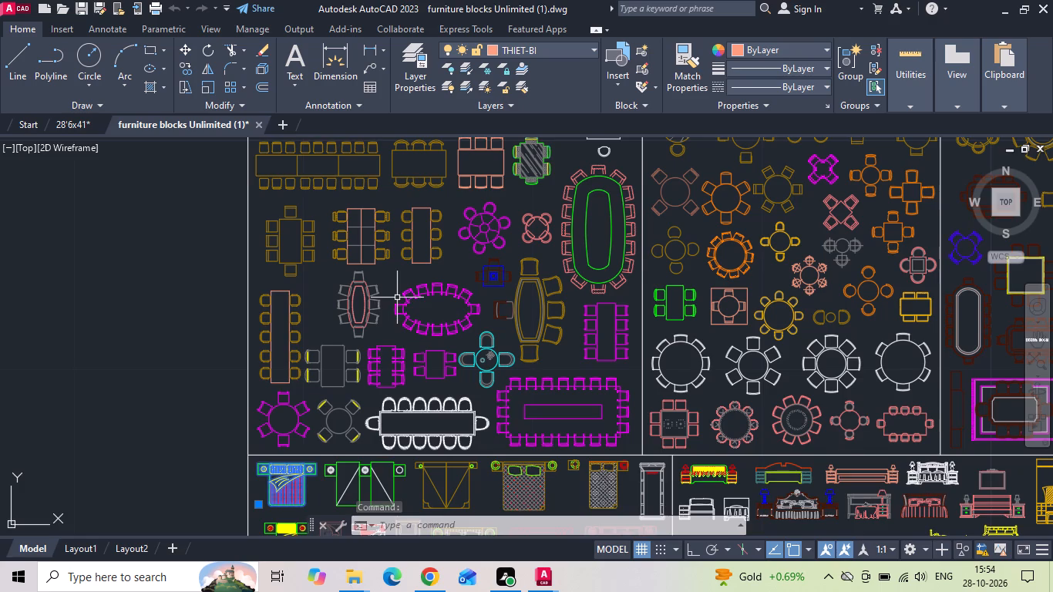
middle_click_drag(397, 298, 355, 459)
middle_click_drag(351, 267, 352, 397)
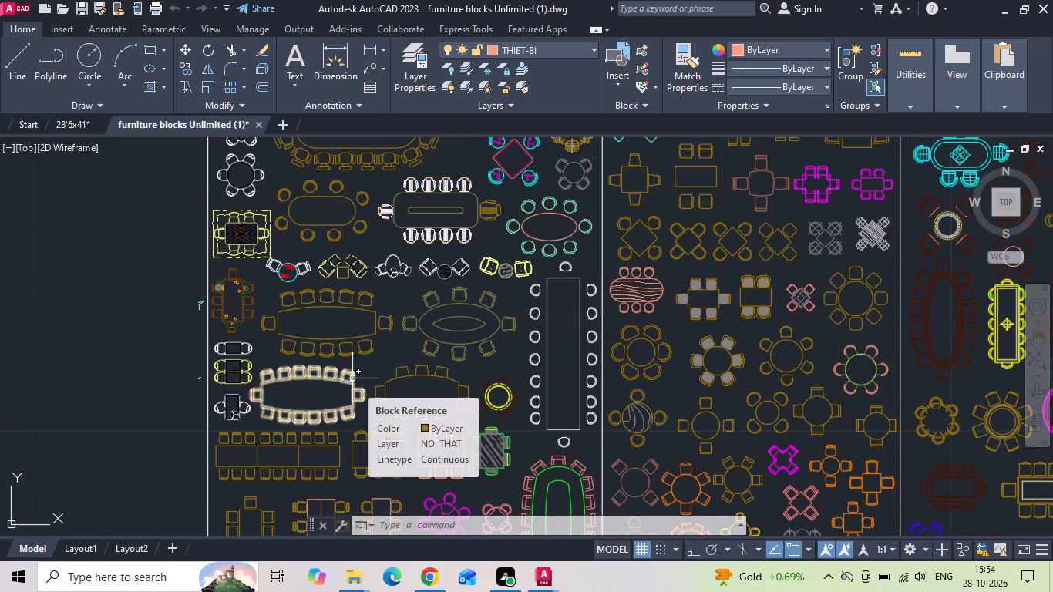
middle_click_drag(402, 338, 430, 481)
middle_click_drag(463, 308, 251, 355)
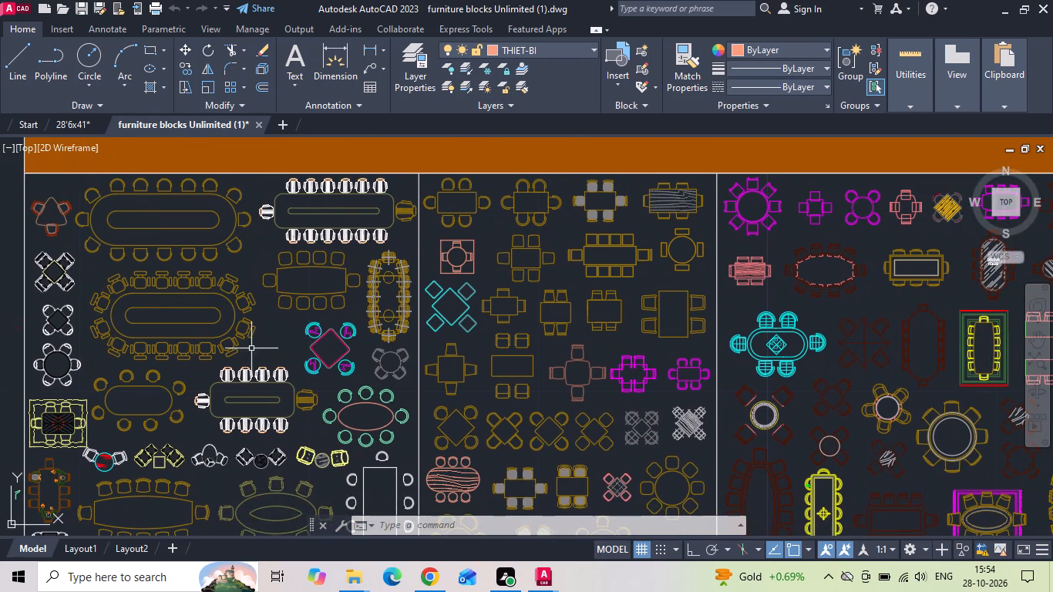
middle_click_drag(582, 368, 384, 311)
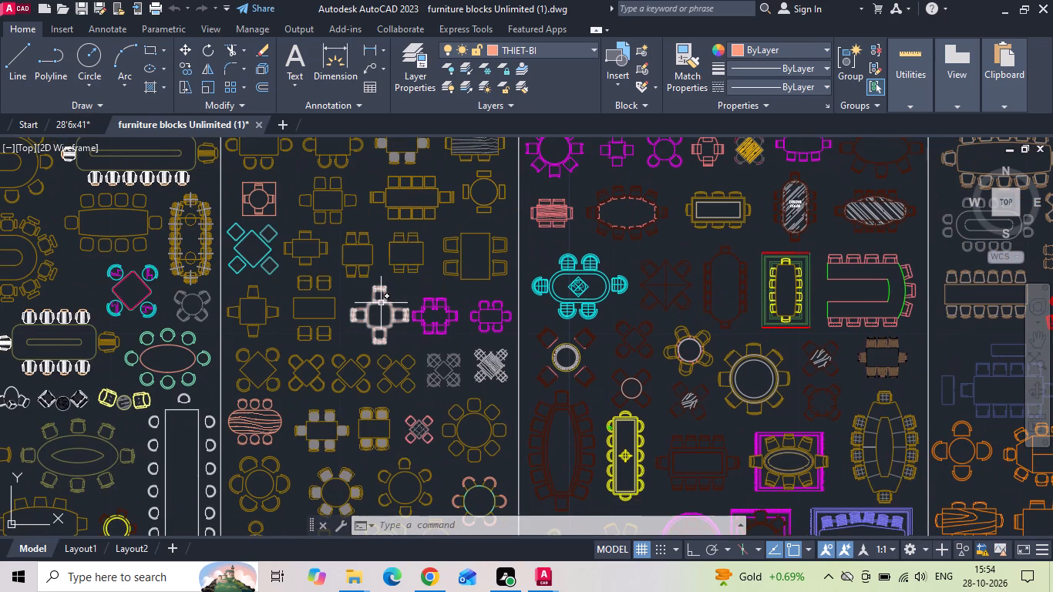
middle_click_drag(633, 357, 609, 266)
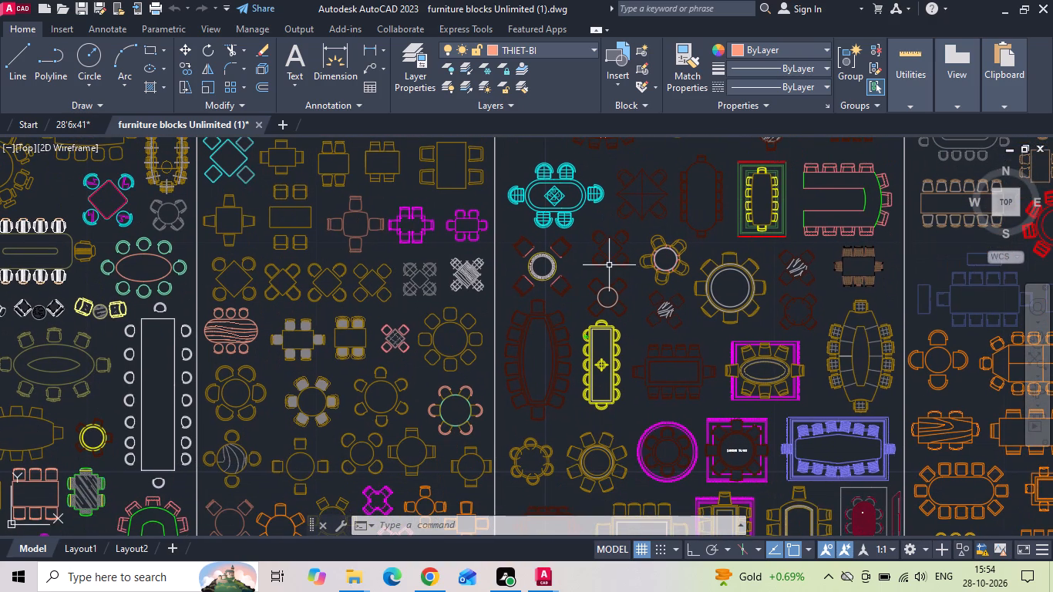
middle_click_drag(385, 420, 392, 205)
middle_click_drag(389, 394, 387, 250)
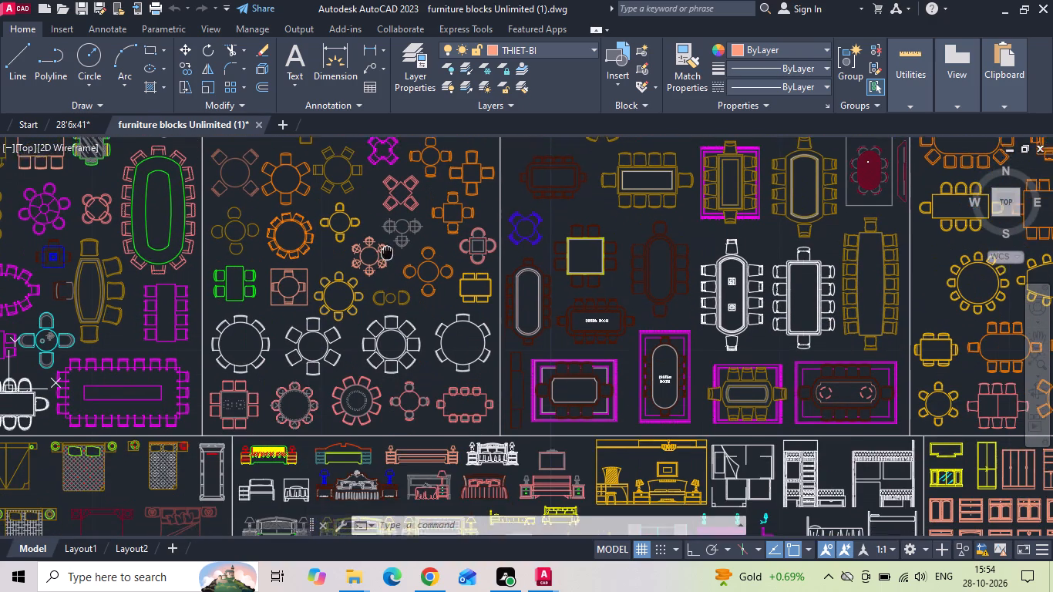
middle_click_drag(387, 250, 387, 248)
middle_click_drag(796, 362, 535, 365)
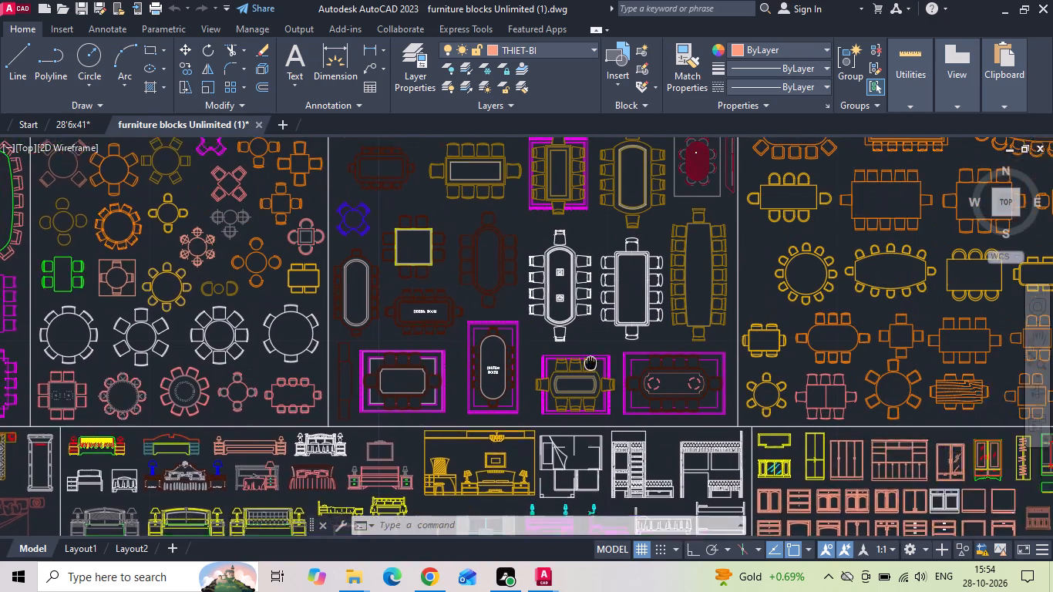
middle_click_drag(535, 365, 384, 368)
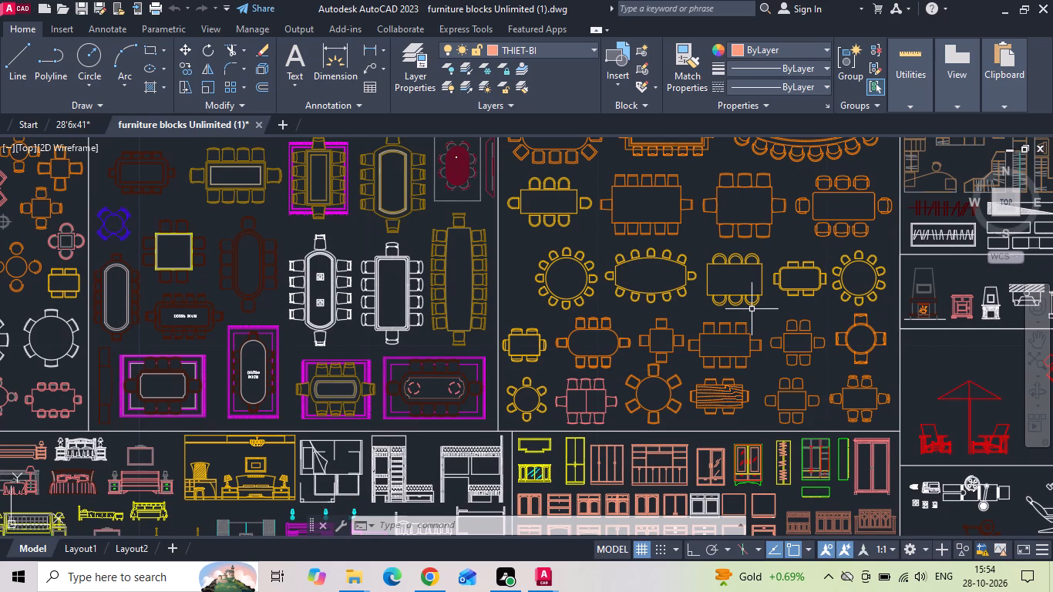
middle_click_drag(751, 315, 602, 392)
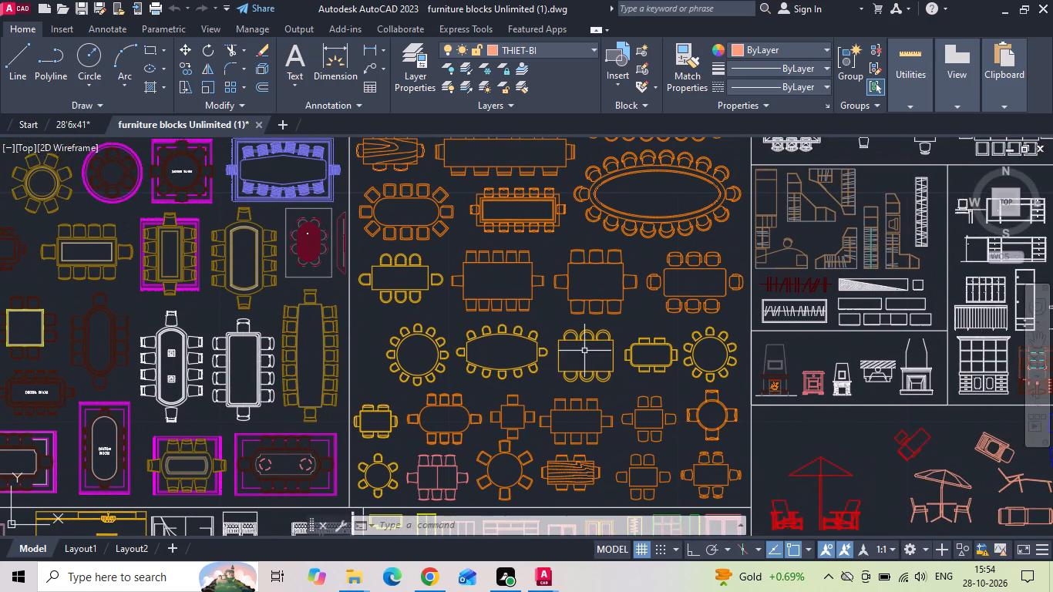
middle_click_drag(557, 243, 475, 385)
middle_click_drag(500, 273, 472, 349)
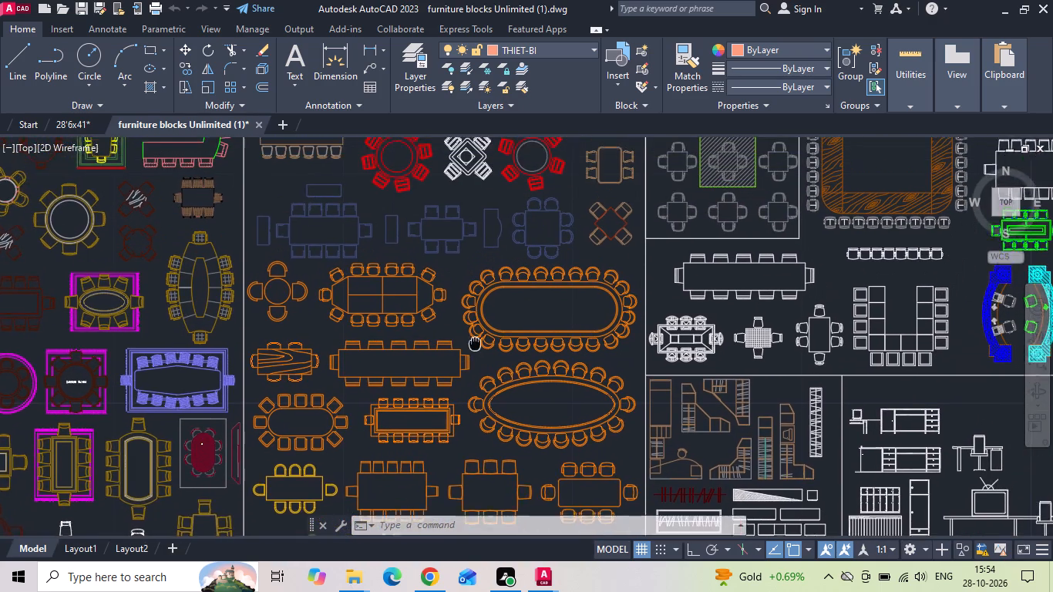
middle_click_drag(472, 349, 386, 412)
middle_click_drag(392, 298, 390, 302)
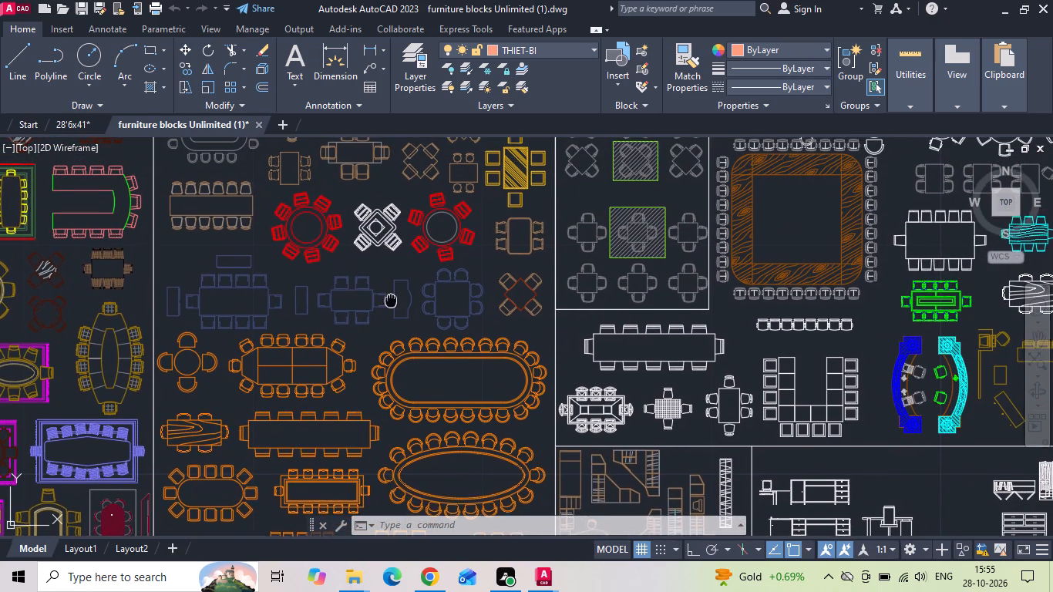
middle_click_drag(390, 302, 352, 415)
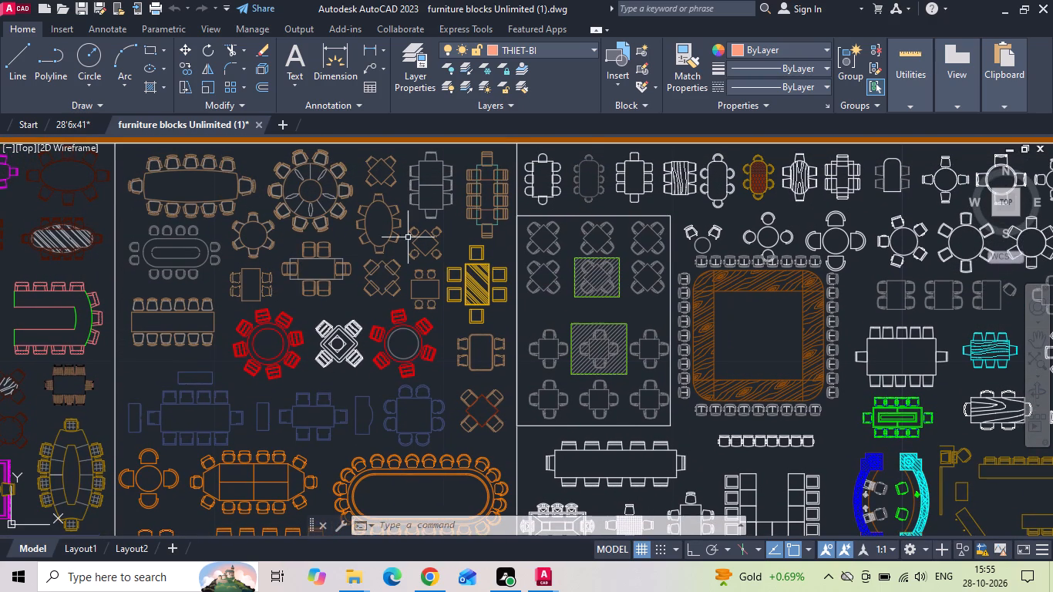
Copy the grey eight-seat dining table together with the selected double bed and paste both into the 28'6x41 drawing, above the plans.
left_click(597, 166)
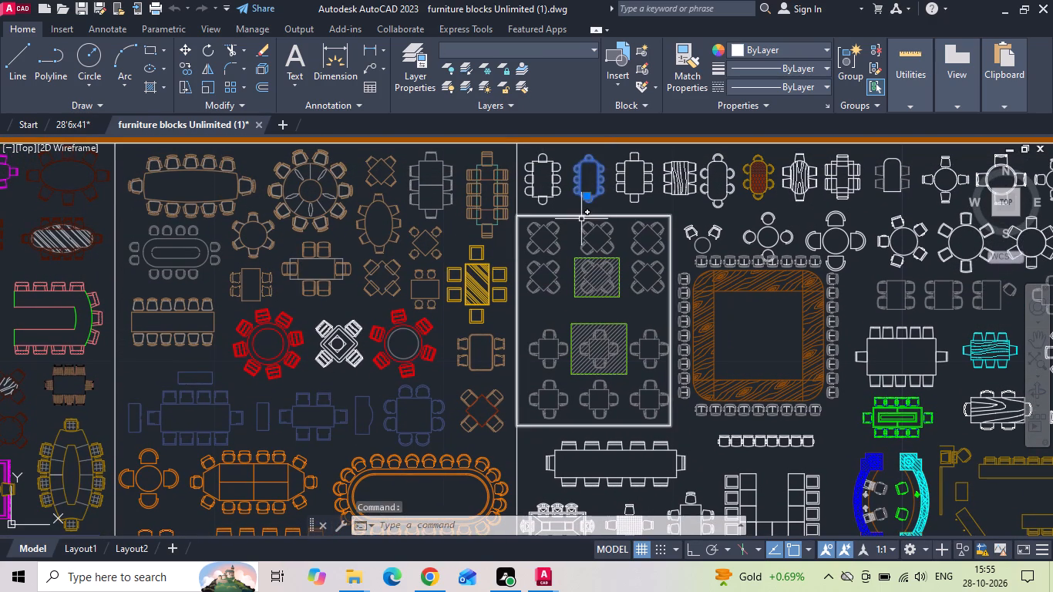
key("ctrl+c")
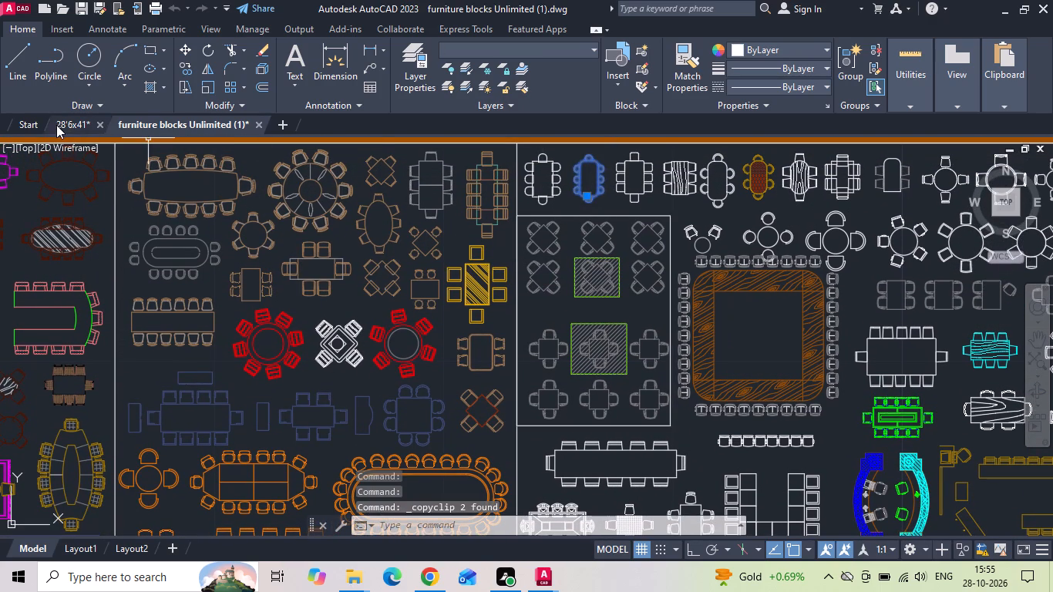
left_click(64, 122)
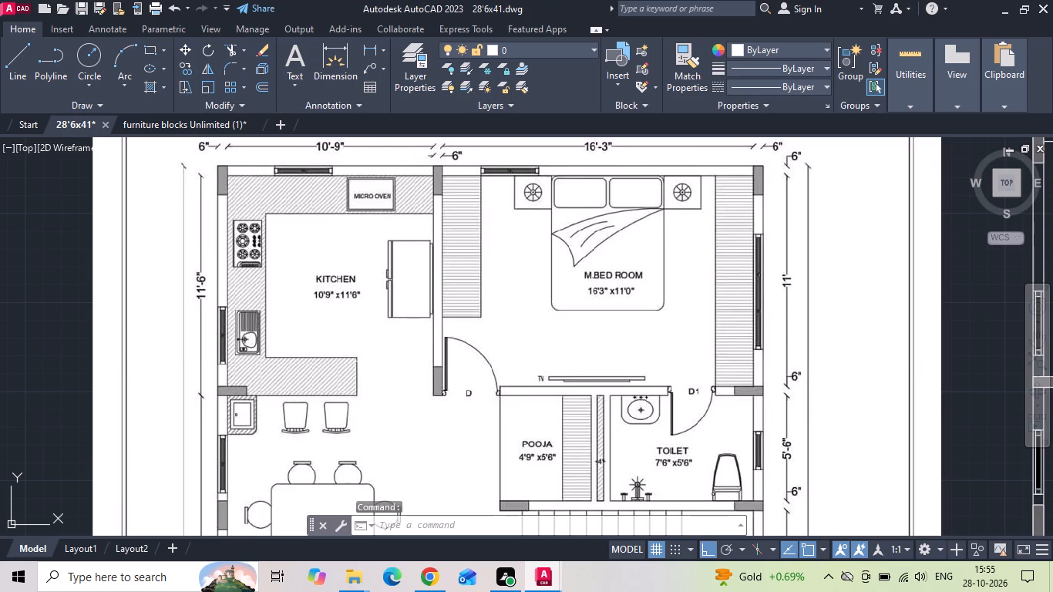
key("ctrl+v")
scroll(477, 326, "down", 2)
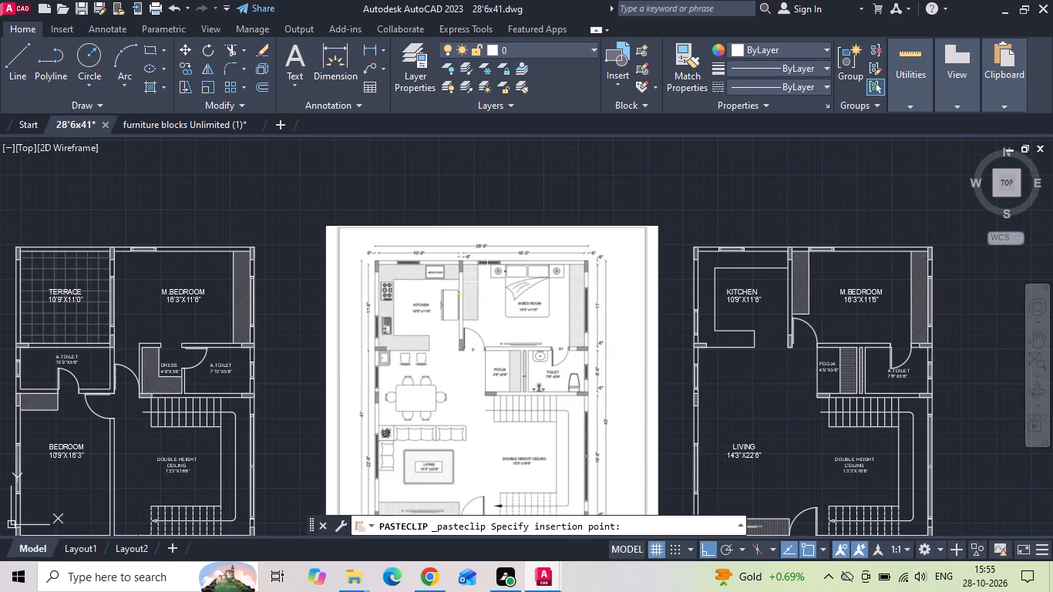
left_click(720, 179)
Move the tiny pasted dining table block right beside the bed block, turning Ortho off for free placement.
left_click(769, 162)
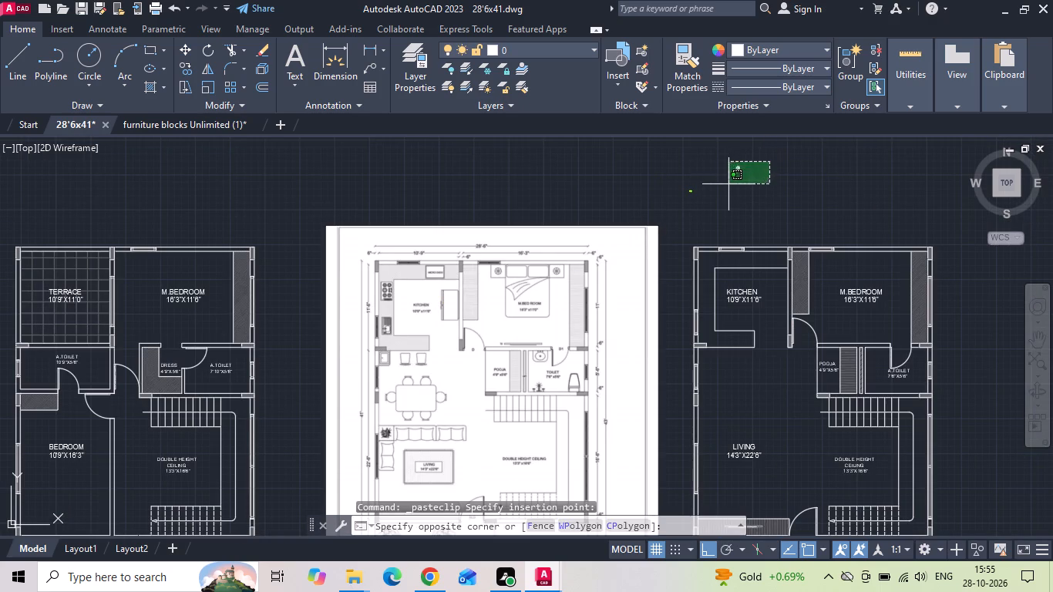
left_click(728, 184)
right_click(728, 184)
left_click(758, 275)
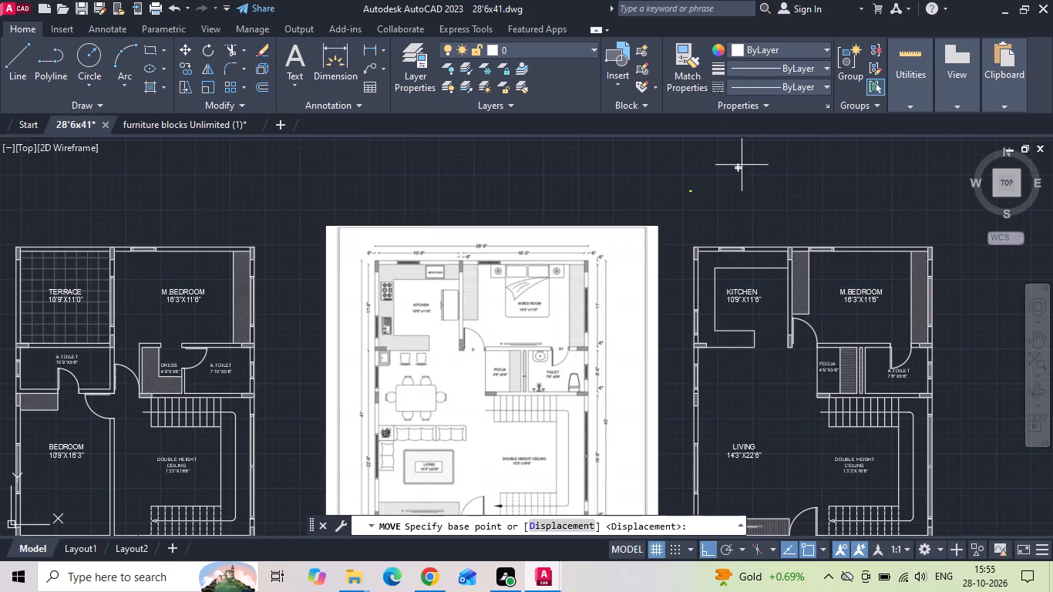
left_click_drag(742, 165, 734, 179)
scroll(691, 191, "up", 3)
left_click(712, 183)
scroll(705, 184, "up", 2)
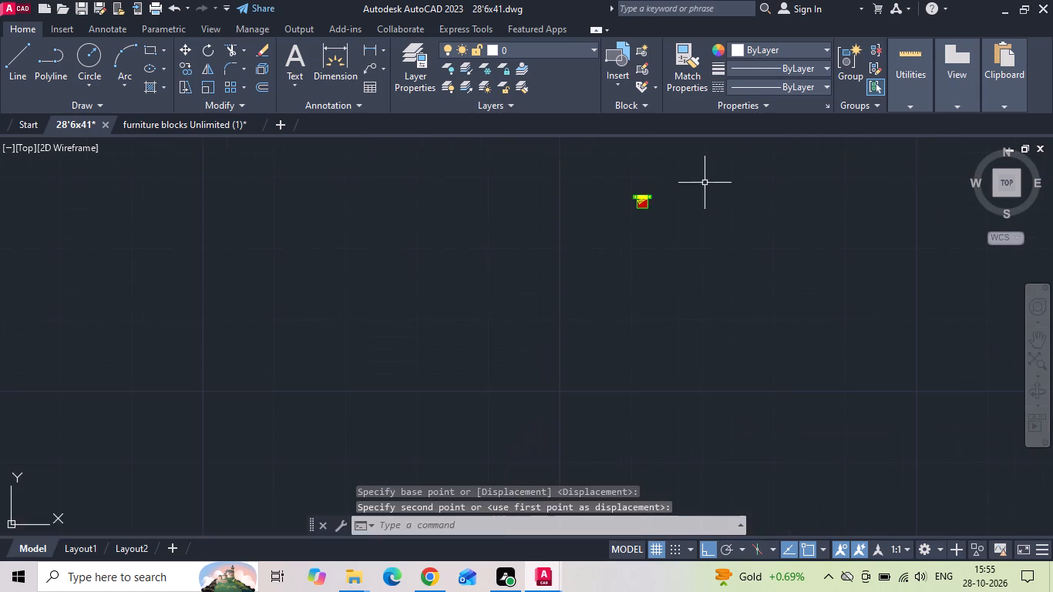
scroll(634, 298, "down", 3)
left_click_drag(669, 263, 648, 234)
left_click(631, 196)
right_click_drag(631, 194, 634, 201)
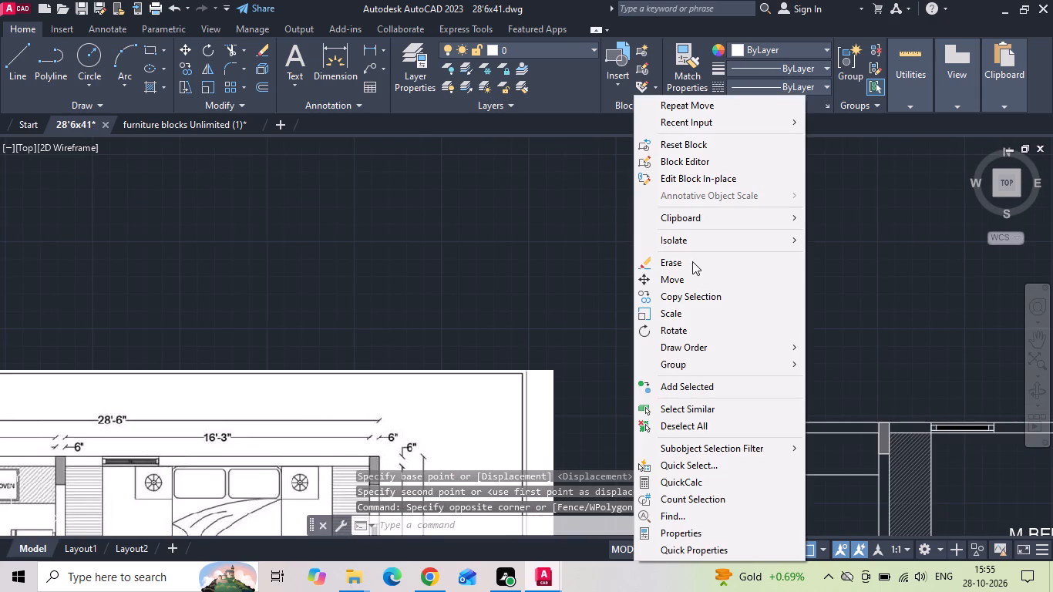
left_click(701, 281)
left_click(658, 224)
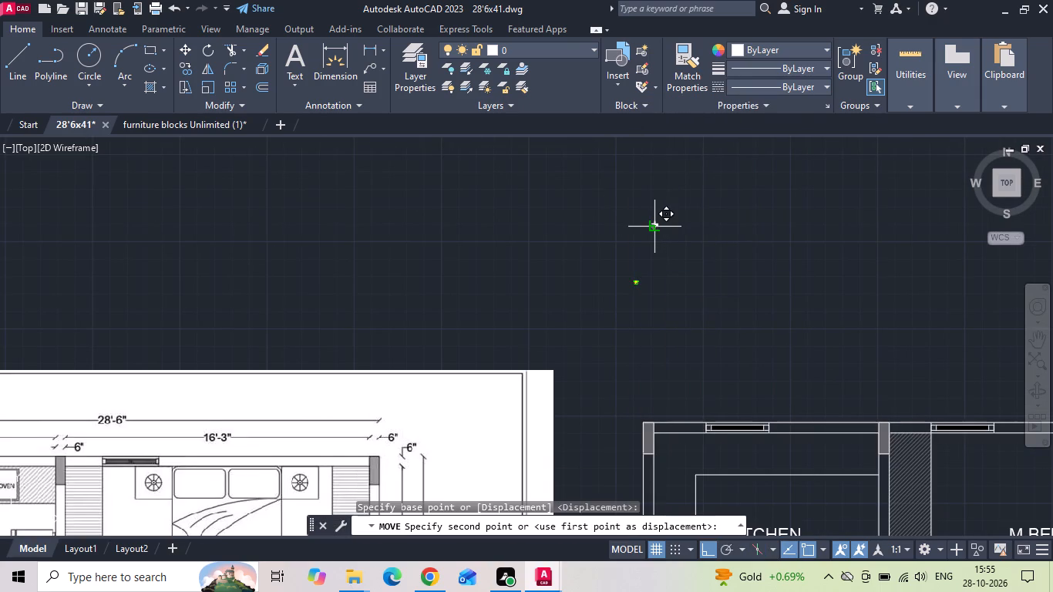
key("F8")
scroll(638, 289, "up", 4)
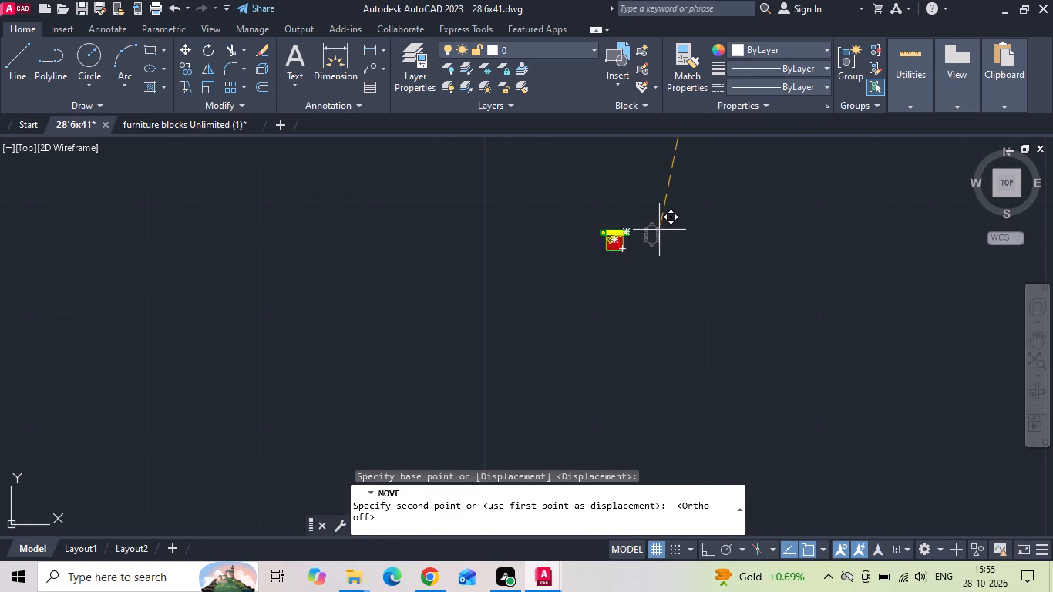
left_click(651, 234)
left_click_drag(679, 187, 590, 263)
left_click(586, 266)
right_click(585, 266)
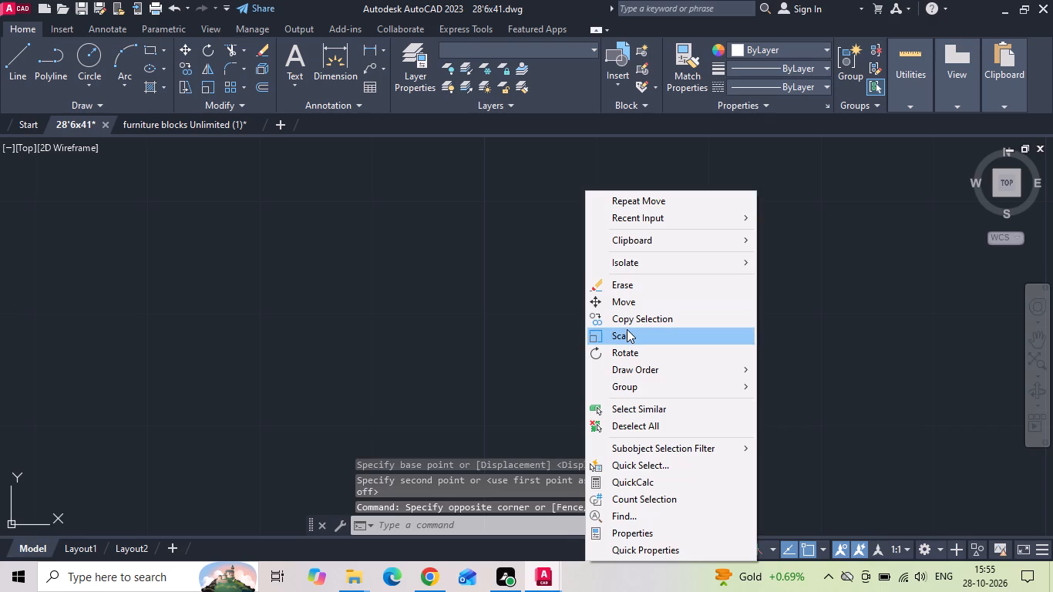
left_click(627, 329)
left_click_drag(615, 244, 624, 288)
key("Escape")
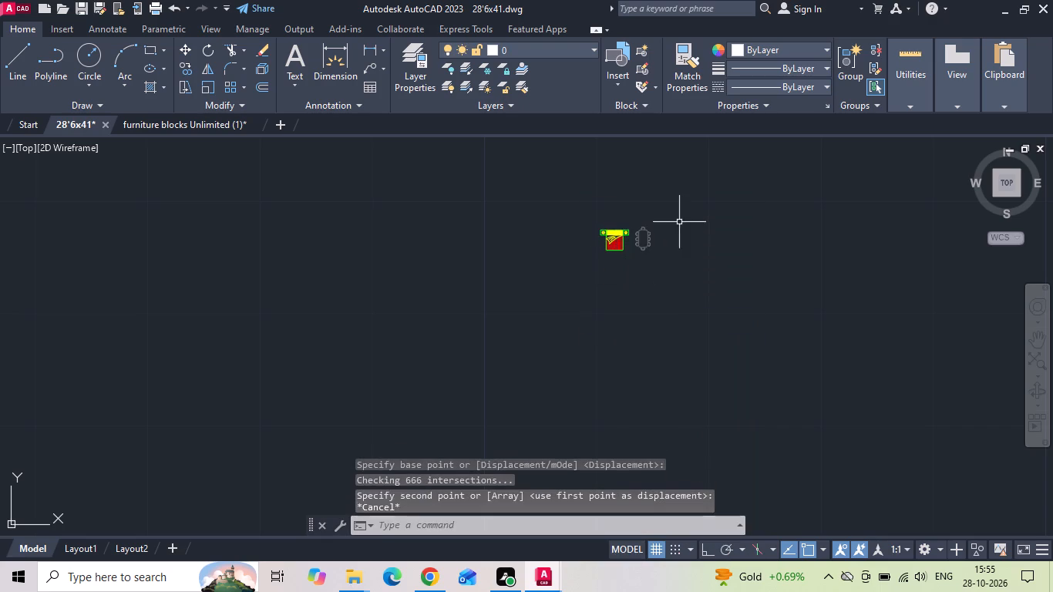
Scale the bed and dining table blocks together by a factor of 39.3701.
left_click_drag(680, 225, 624, 298)
left_click(553, 353)
right_click(553, 353)
left_click(594, 334)
left_click_drag(615, 251, 617, 251)
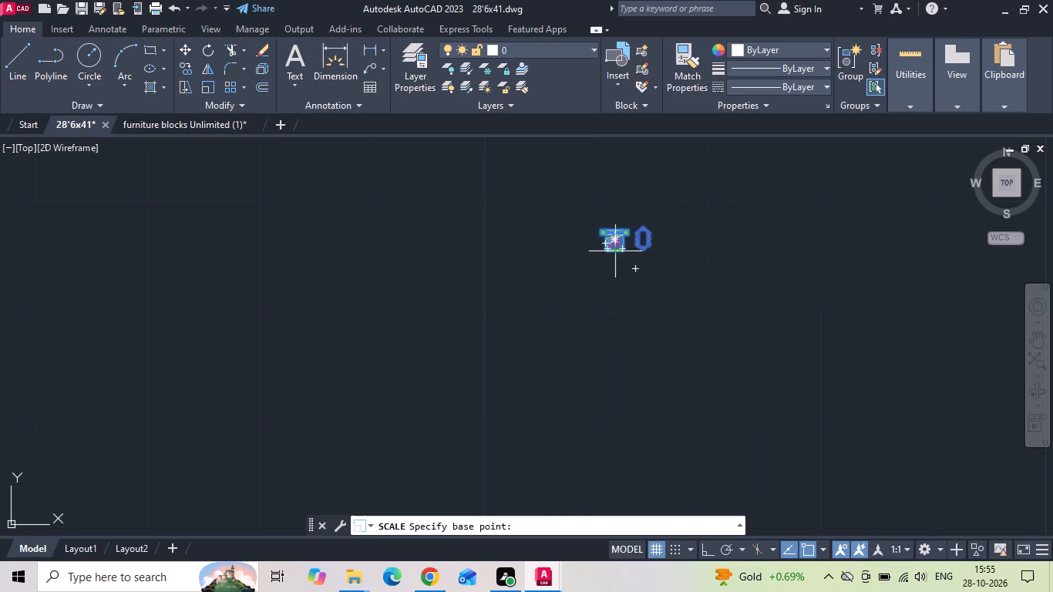
left_click_drag(617, 251, 643, 288)
type("39.3701")
key("Return")
Move the double bed by its headboard midpoint onto the inner face of the M.BEDROOM window wall, centred between the wardrobes, in the kitchen floor plan.
scroll(652, 301, "down", 2)
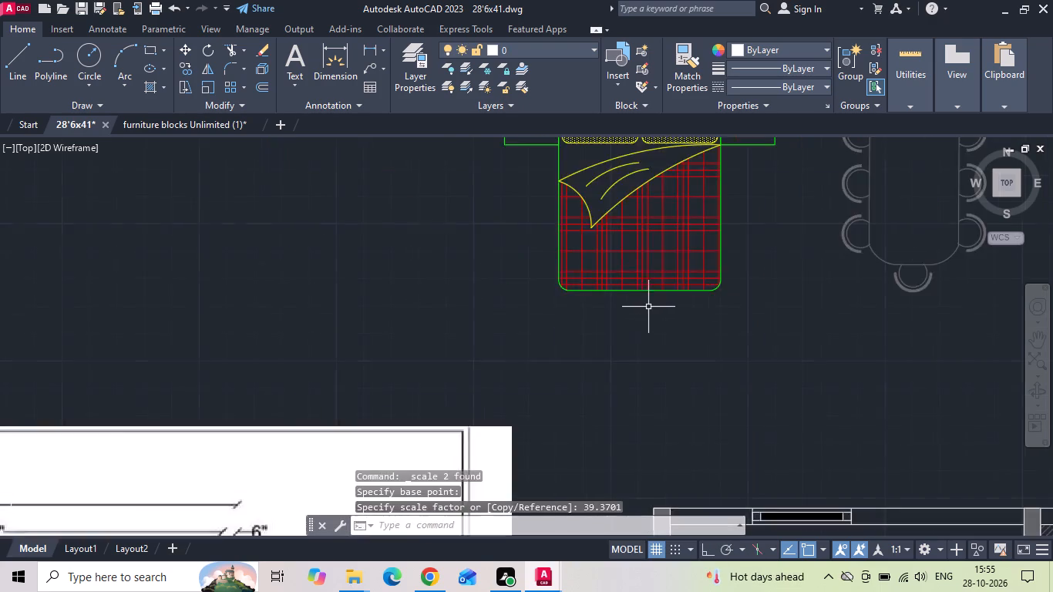
scroll(648, 308, "down", 4)
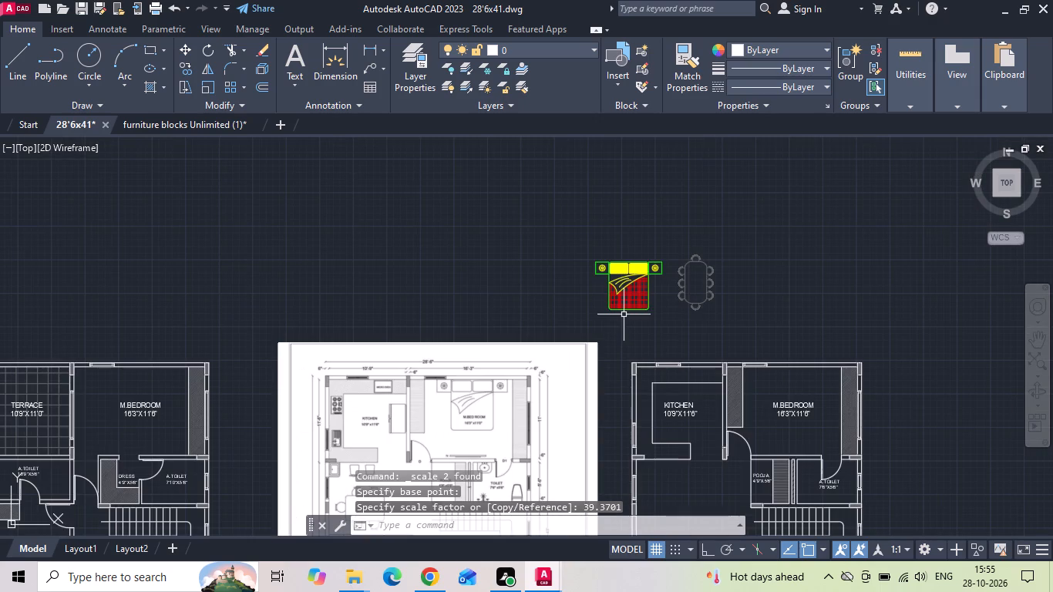
left_click(624, 316)
left_click(602, 247)
right_click(602, 247)
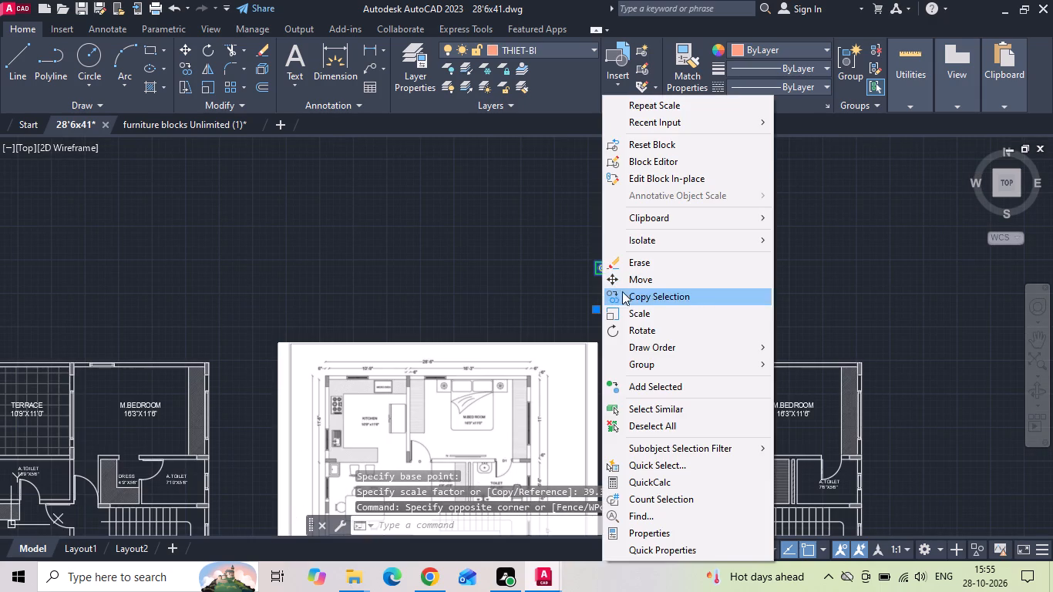
left_click(639, 285)
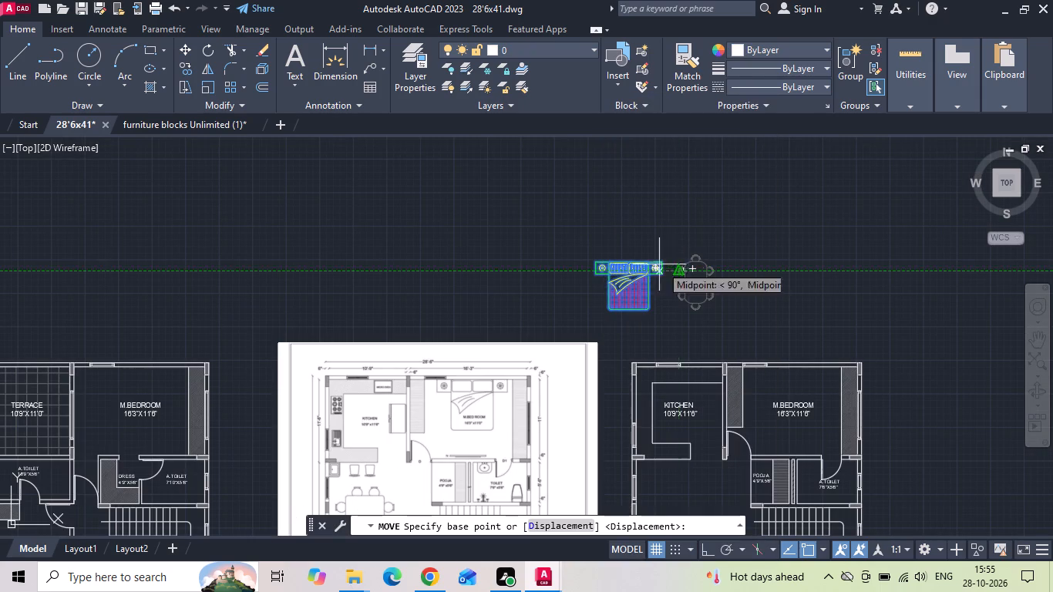
scroll(649, 250, "up", 3)
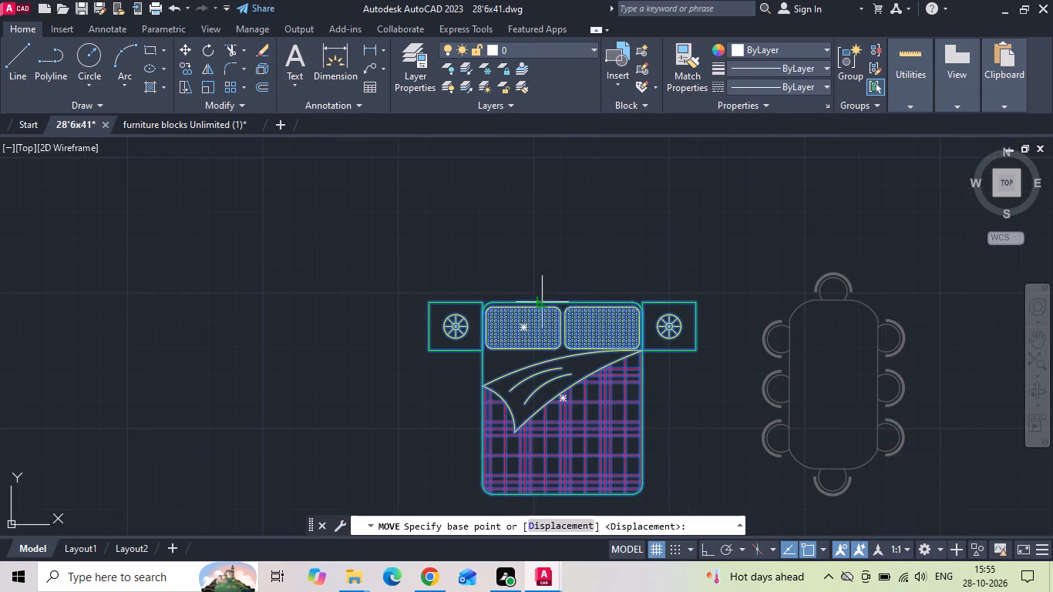
left_click(560, 299)
scroll(543, 248, "down", 7)
scroll(611, 314, "up", 3)
scroll(436, 167, "up", 3)
left_click(555, 308)
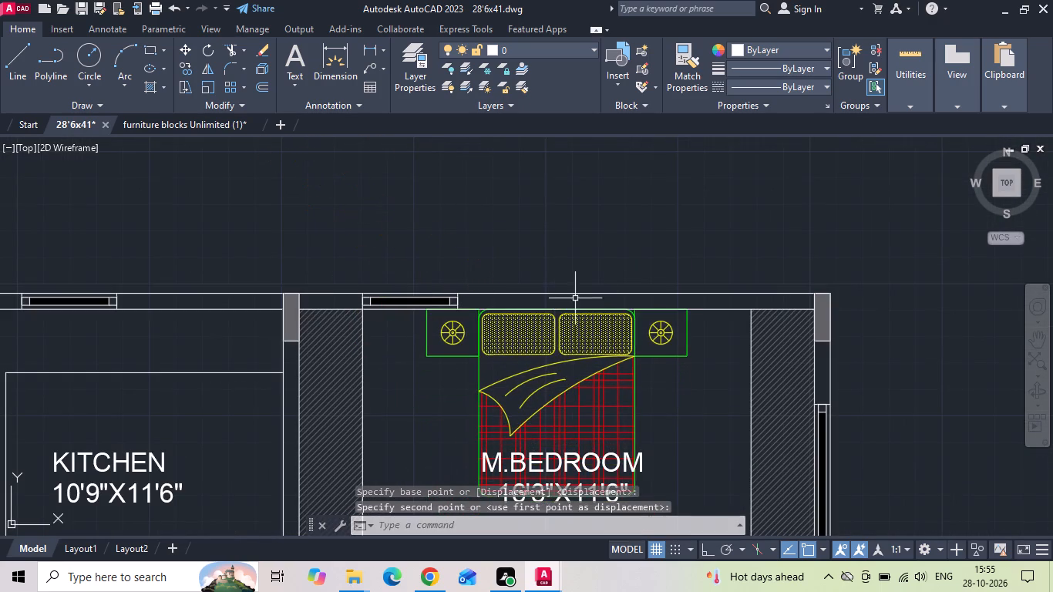
Move the M.BEDROOM room label with its size text to the clear floor just below the foot of the bed.
scroll(655, 227, "down", 2)
scroll(610, 346, "up", 3)
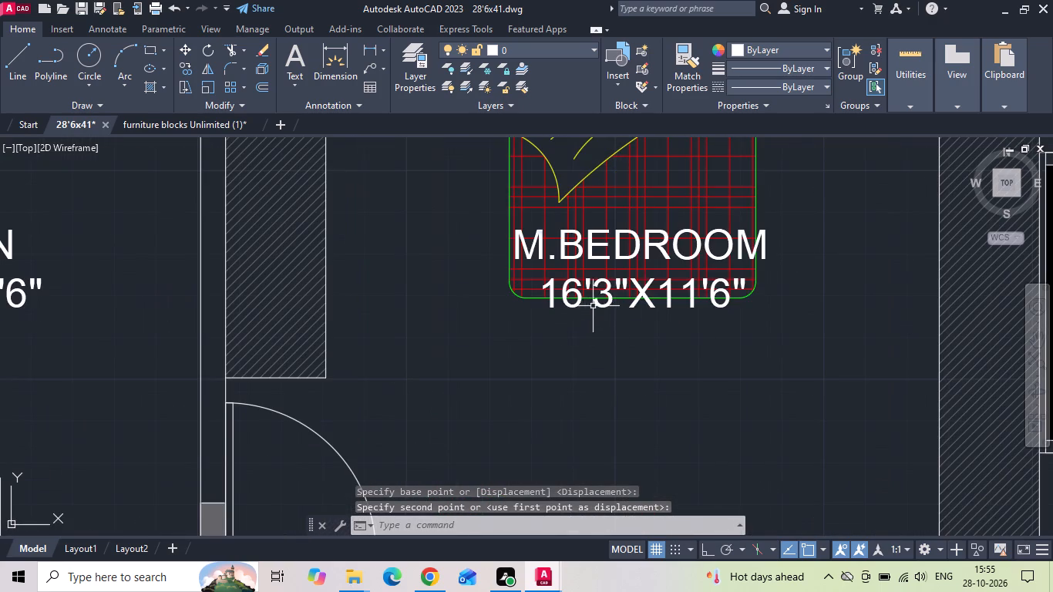
left_click(597, 304)
right_click(597, 304)
left_click(630, 281)
left_click_drag(632, 358, 630, 401)
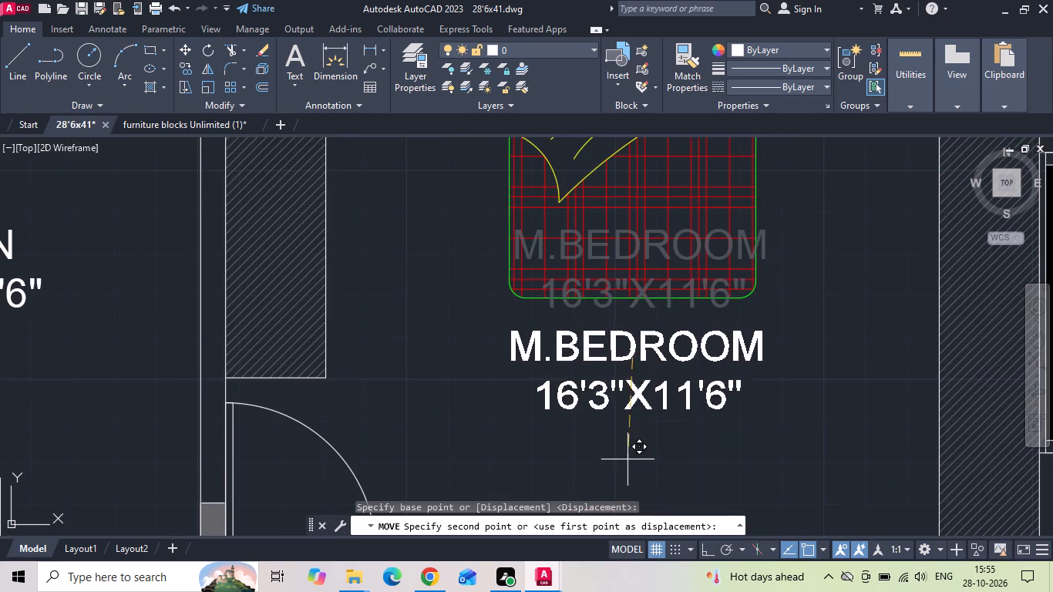
middle_click_drag(627, 458, 627, 338)
left_click(627, 356)
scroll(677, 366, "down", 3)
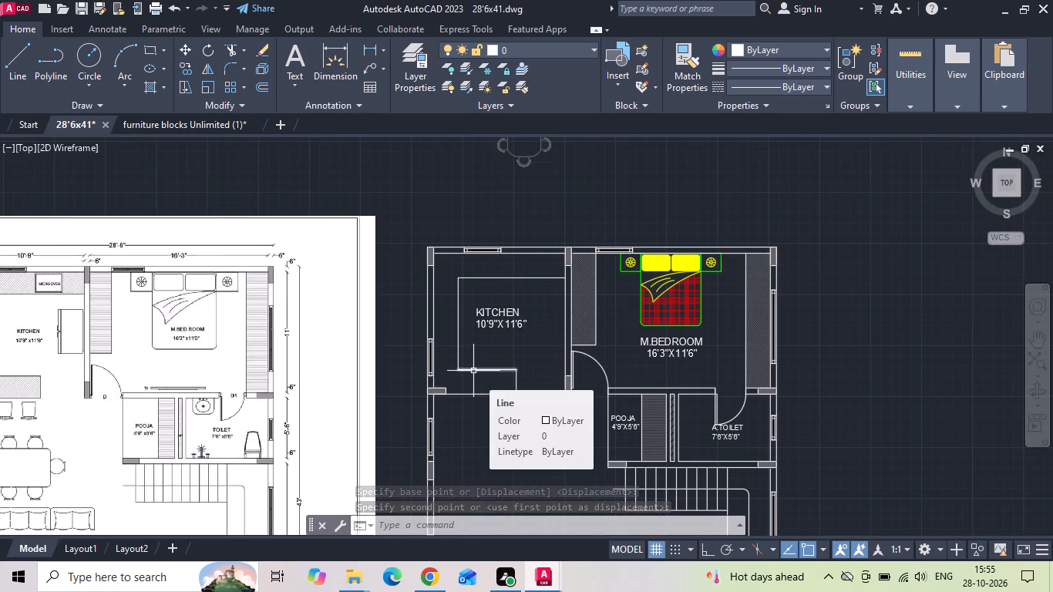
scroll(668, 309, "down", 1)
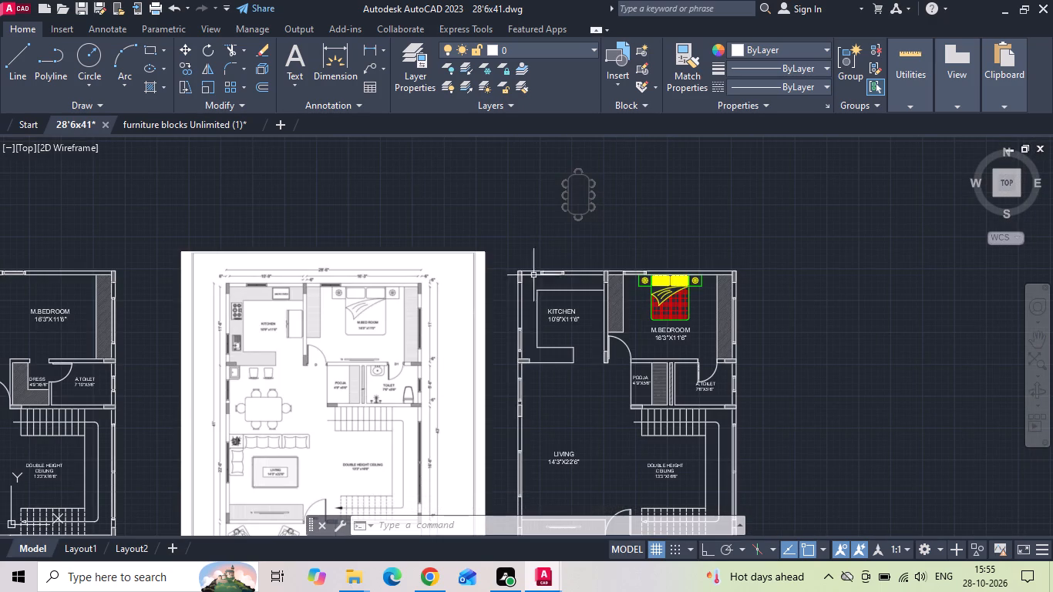
Move the dining table block from outside the plan into the upper LIVING area, beside the kitchen, in the kitchen floor plan.
left_click(580, 209)
right_click(575, 207)
left_click(570, 208)
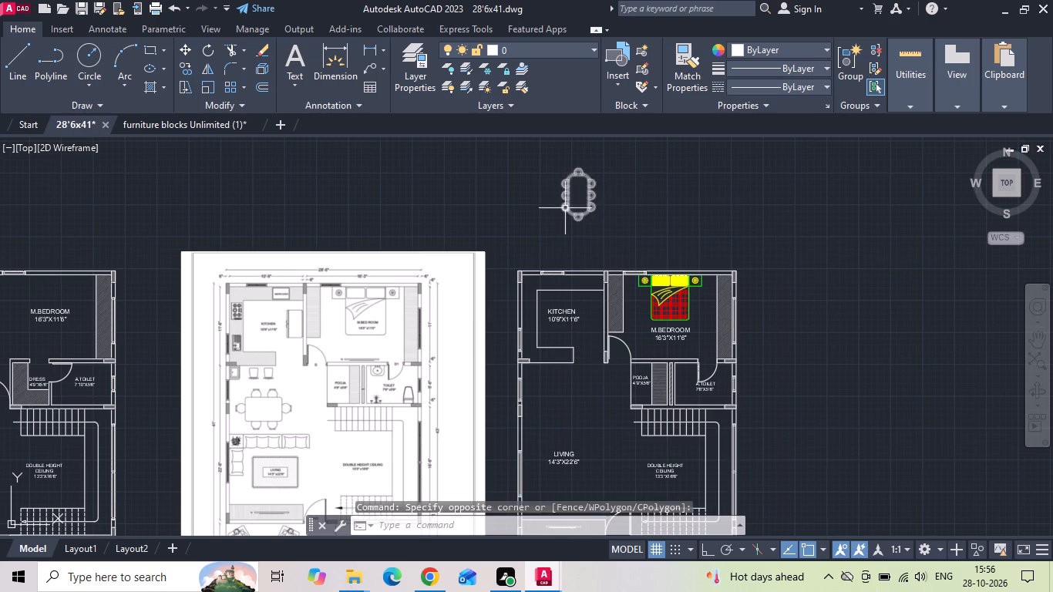
left_click(565, 208)
right_click(565, 208)
left_click(621, 283)
left_click_drag(587, 188, 586, 223)
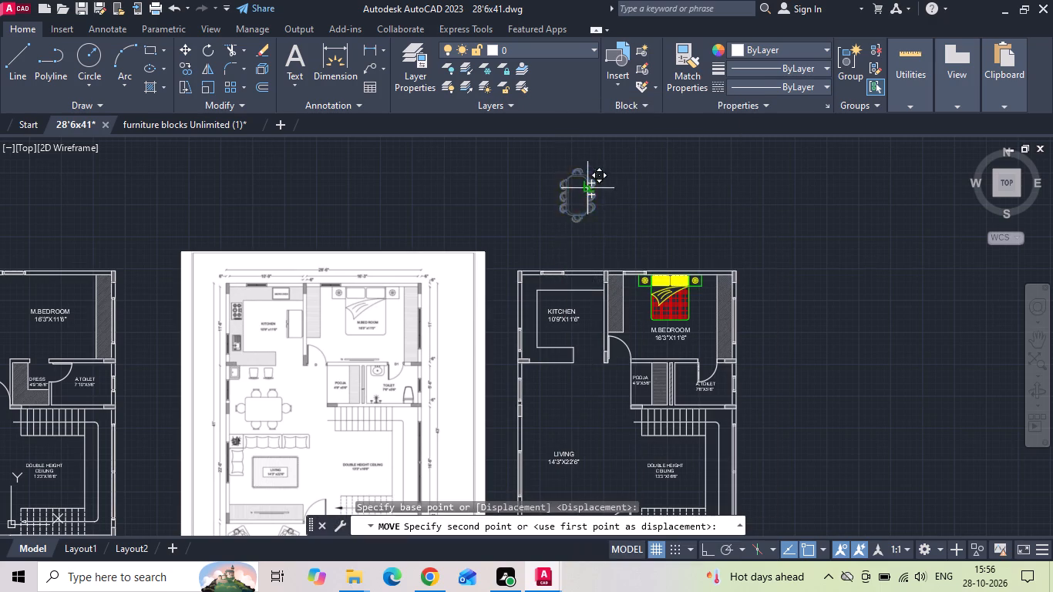
left_click_drag(586, 223, 583, 266)
scroll(577, 415, "up", 3)
left_click(560, 345)
key("Escape")
Rotate the dining table 90 degrees with Ortho on, so its long side runs horizontally.
left_click_drag(590, 310, 560, 333)
left_click(557, 336)
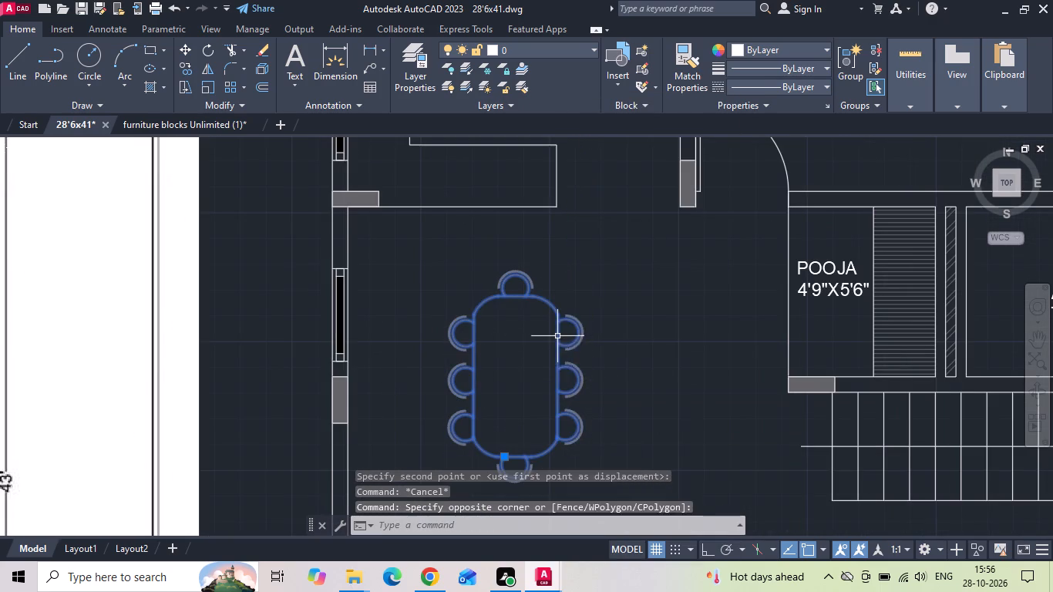
right_click(557, 336)
left_click(580, 336)
key("F8")
left_click_drag(579, 339, 578, 339)
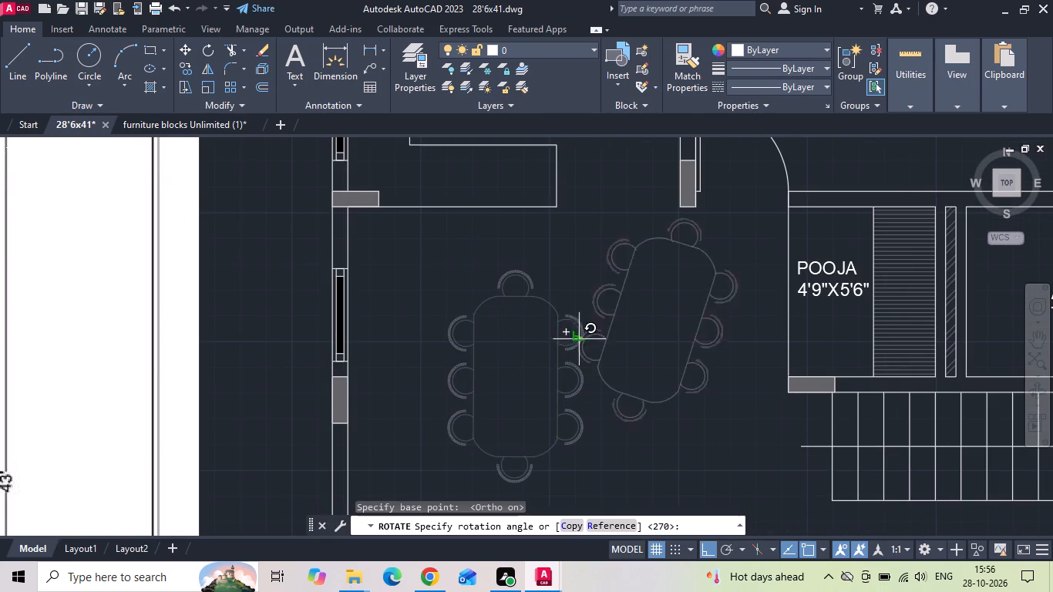
left_click_drag(578, 339, 580, 327)
left_click(584, 291)
Move the rotated dining table horizontally across the LIVING room until its end chair is close to the outer window wall.
left_click_drag(607, 298, 590, 377)
left_click(579, 395)
right_click(578, 395)
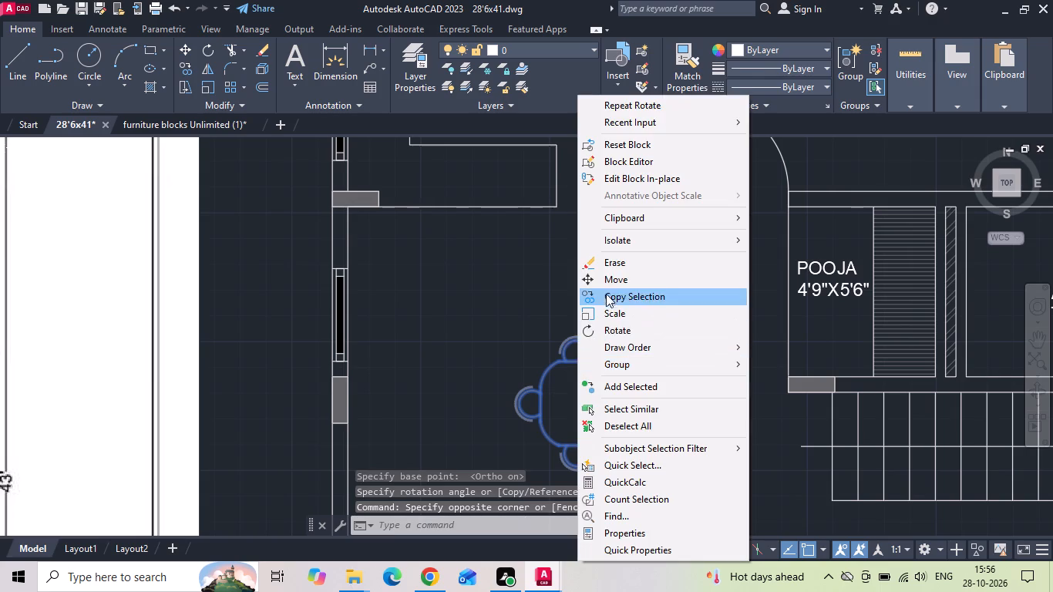
left_click(609, 285)
left_click_drag(638, 429, 605, 407)
left_click(520, 329)
scroll(483, 291, "down", 3)
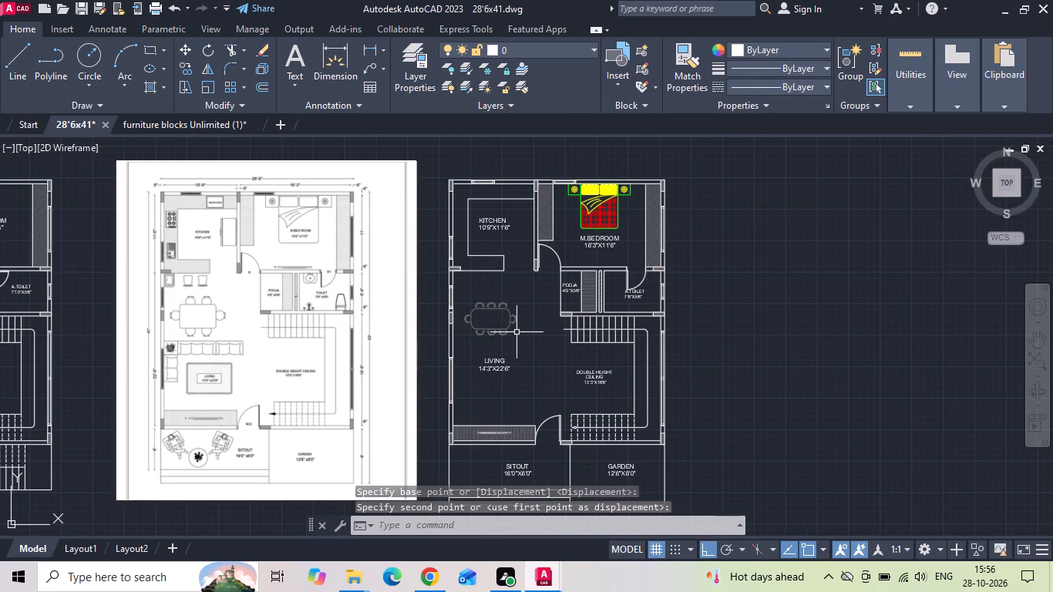
scroll(486, 335, "up", 2)
left_click_drag(494, 284, 486, 259)
left_click(479, 239)
right_click(479, 239)
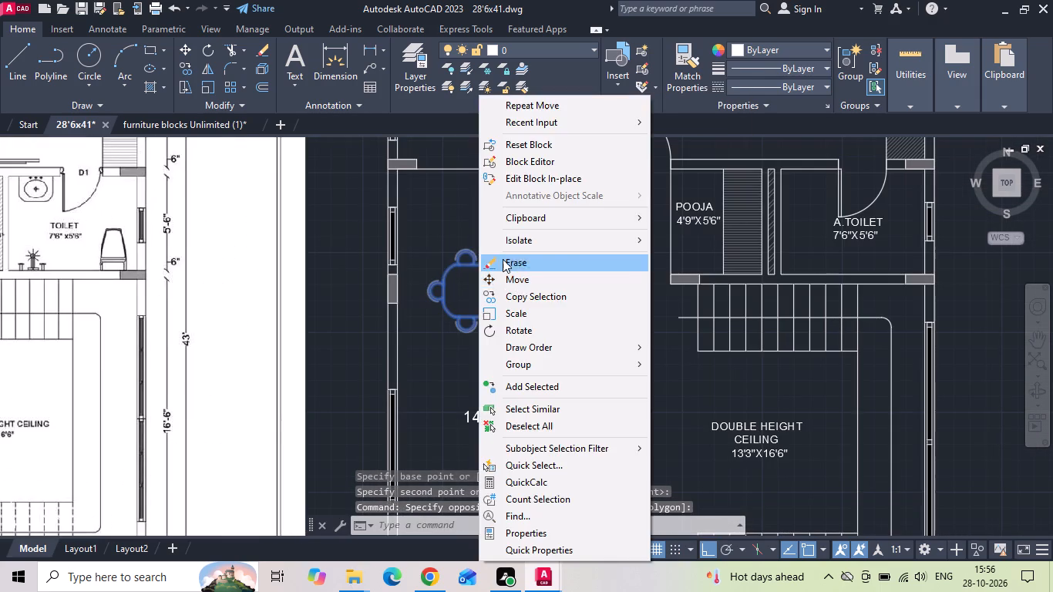
left_click(516, 281)
left_click(558, 251)
left_click(536, 243)
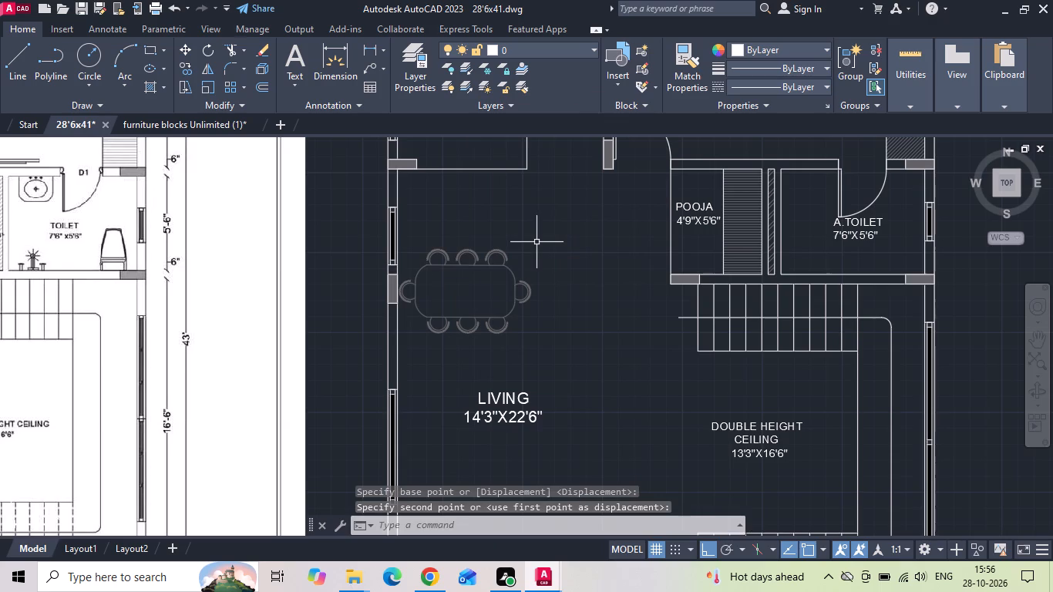
Shift the dining table slightly away from the outer window wall to leave clearance behind its end chair.
left_click_drag(507, 263, 493, 271)
left_click(471, 288)
right_click(469, 285)
left_click(487, 280)
scroll(444, 288, "up", 1)
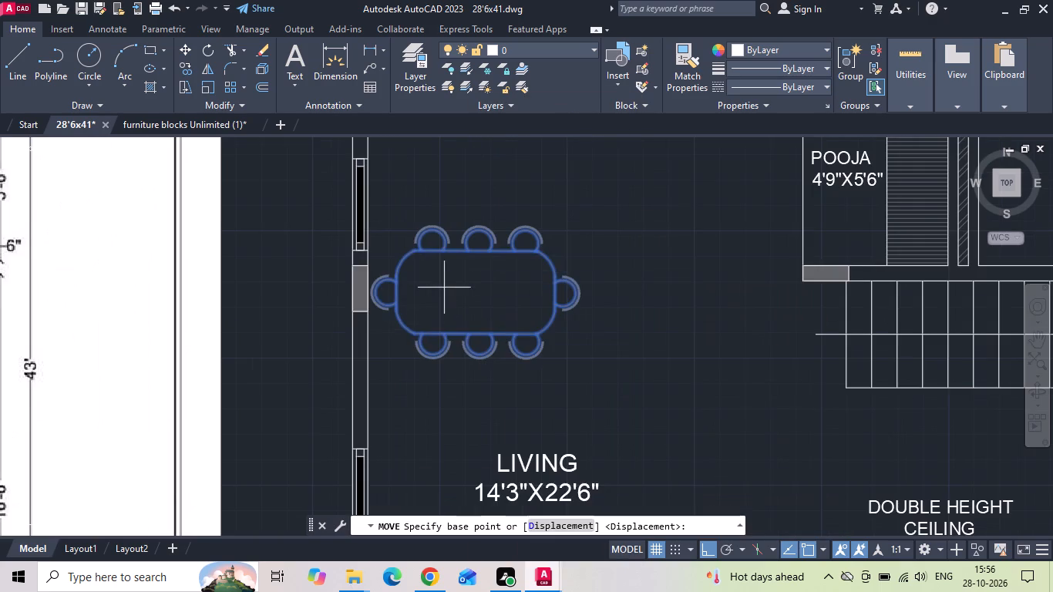
left_click(439, 304)
left_click(456, 304)
Move the dining table about 9.7 inches straight toward the kitchen, away from the LIVING label.
scroll(498, 311, "down", 1)
left_click_drag(498, 309, 493, 298)
left_click(476, 244)
right_click(476, 244)
left_click(490, 273)
left_click(576, 266)
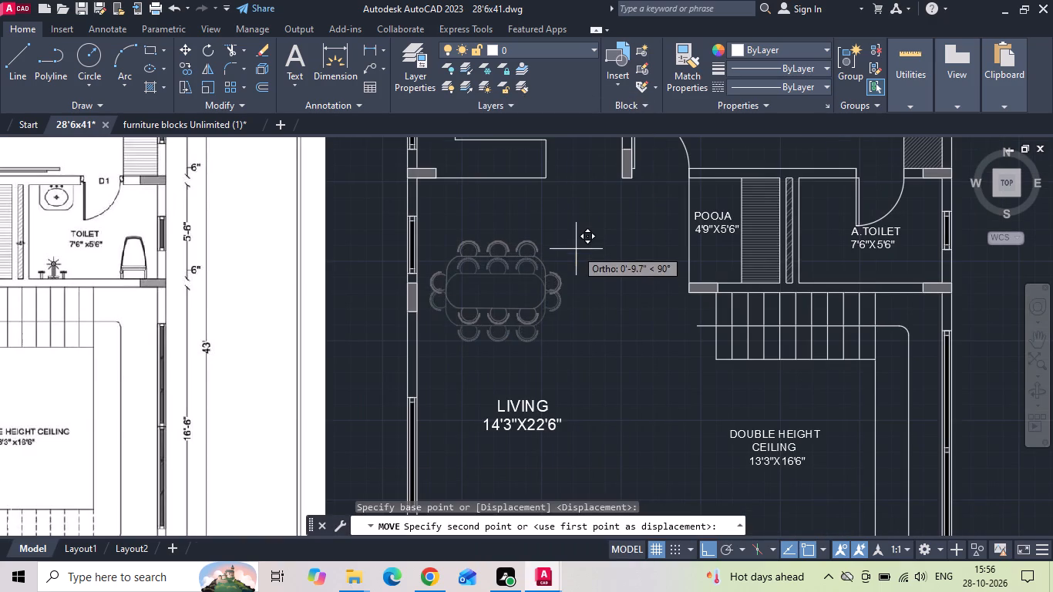
left_click(576, 249)
scroll(576, 269, "down", 2)
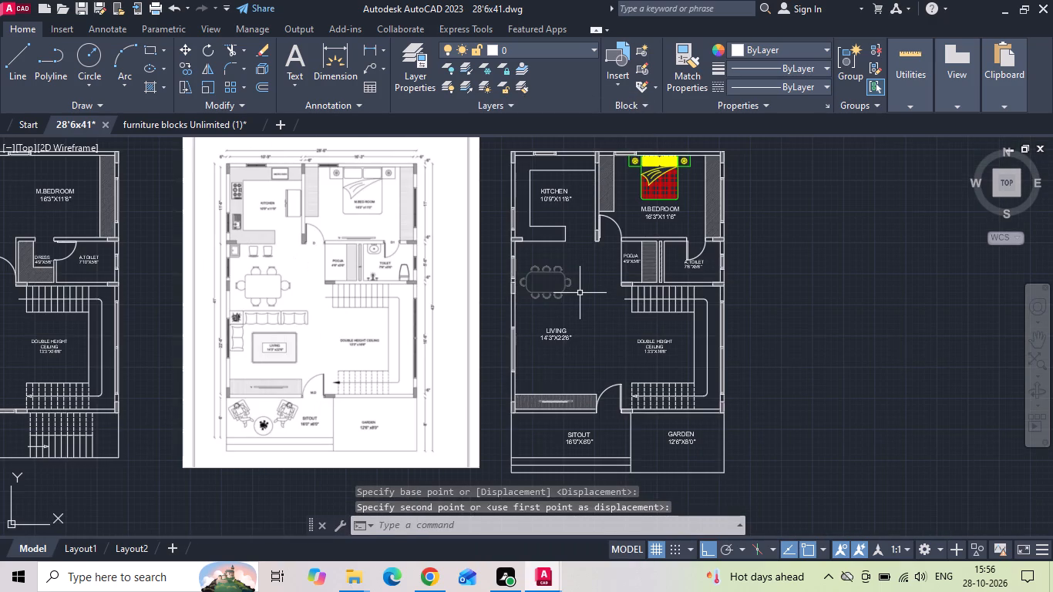
Save the 28'6x41 drawing.
key("ctrl+s")
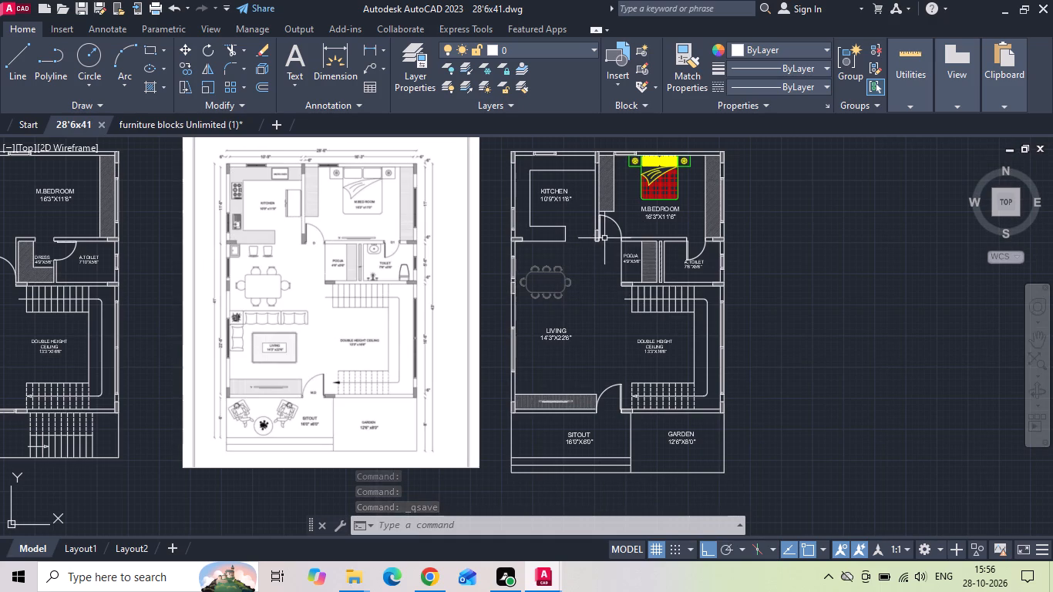
Copy the double bed into the terrace plan's M.BEDROOM, matching the wardrobe's inner corner on the window wall in both plans.
middle_click_drag(604, 238, 724, 313)
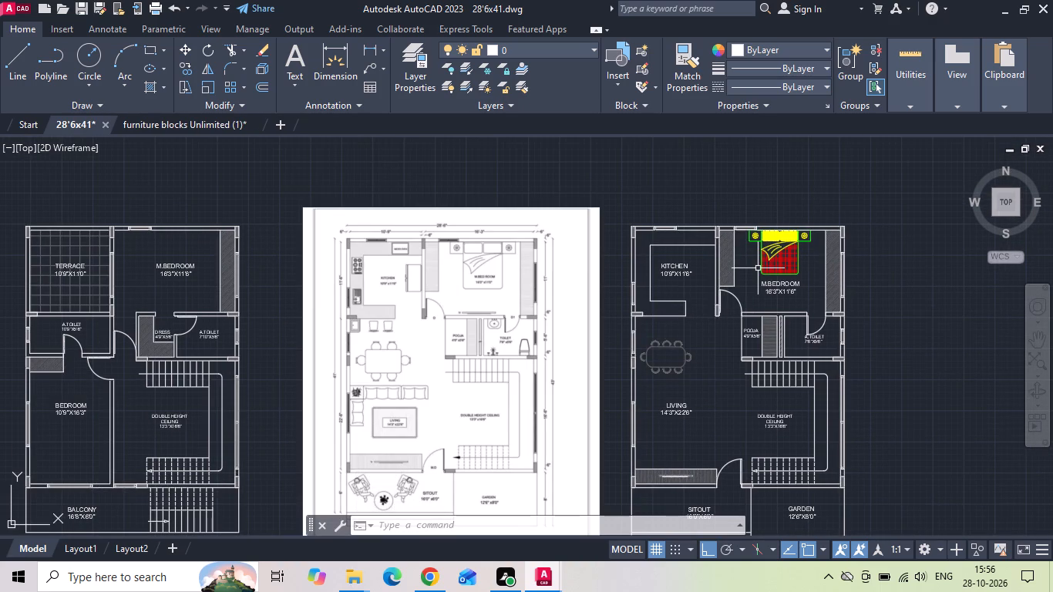
left_click(775, 256)
right_click(775, 255)
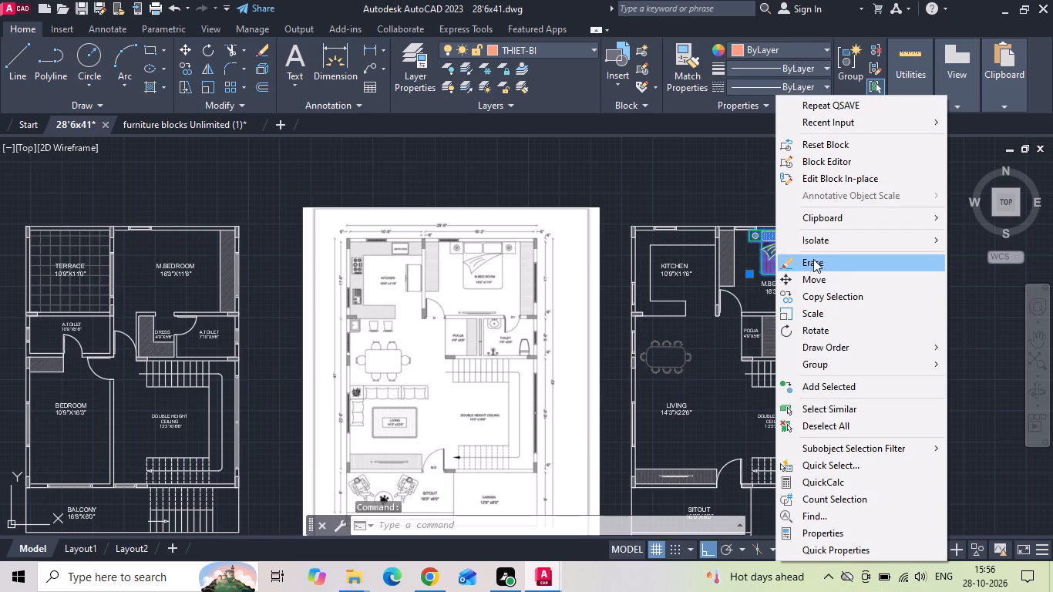
left_click(818, 295)
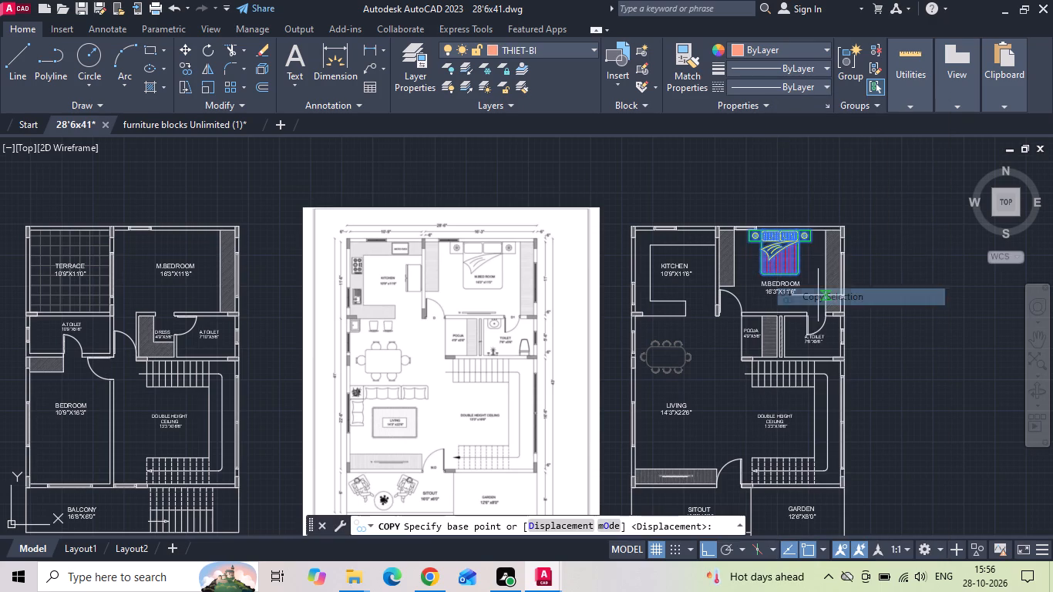
scroll(834, 243, "up", 4)
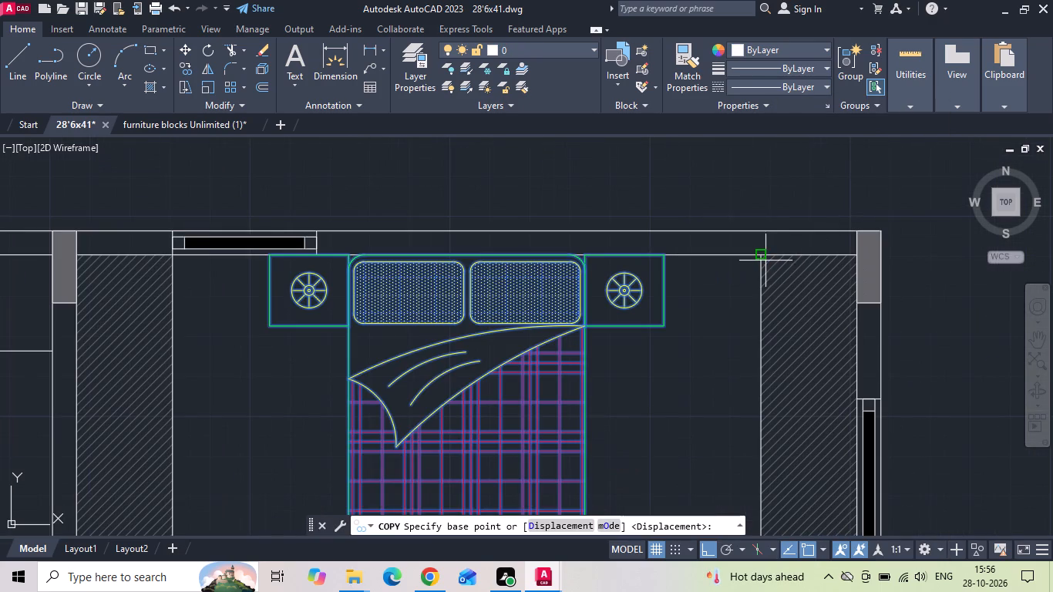
left_click(765, 258)
scroll(837, 271, "down", 4)
scroll(183, 287, "up", 3)
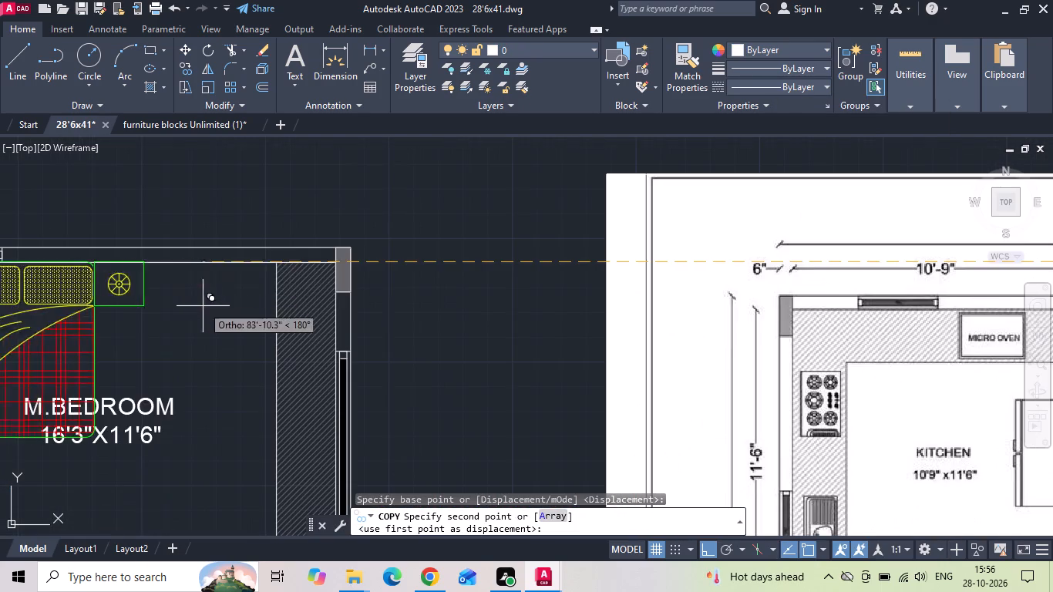
left_click(282, 262)
middle_click_drag(281, 262, 510, 199)
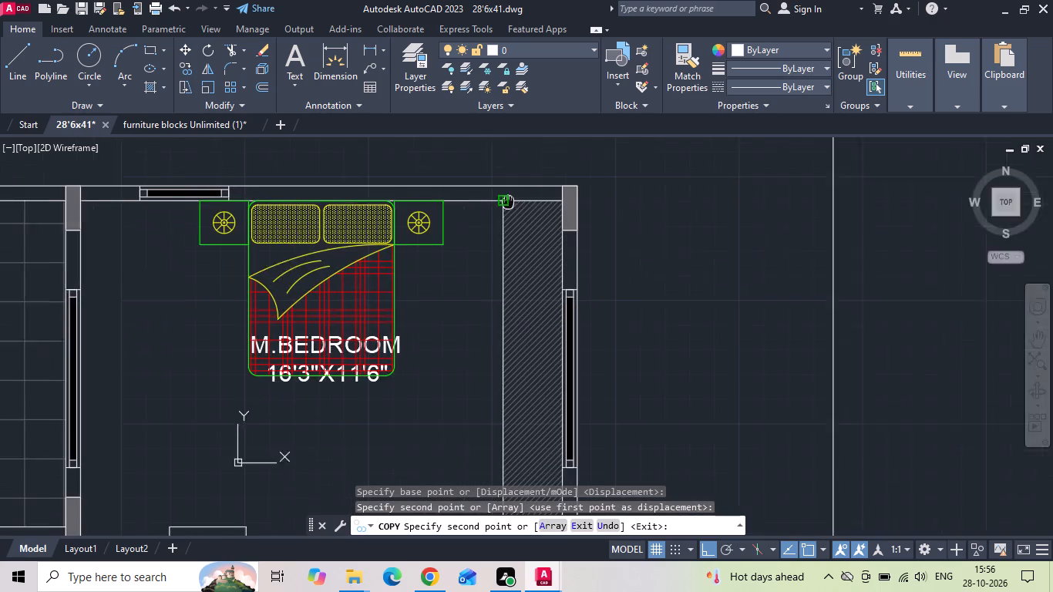
key("Escape")
Move the terrace plan's M.BEDROOM label with its size text straight down, clear of the foot of the bed.
left_click(358, 382)
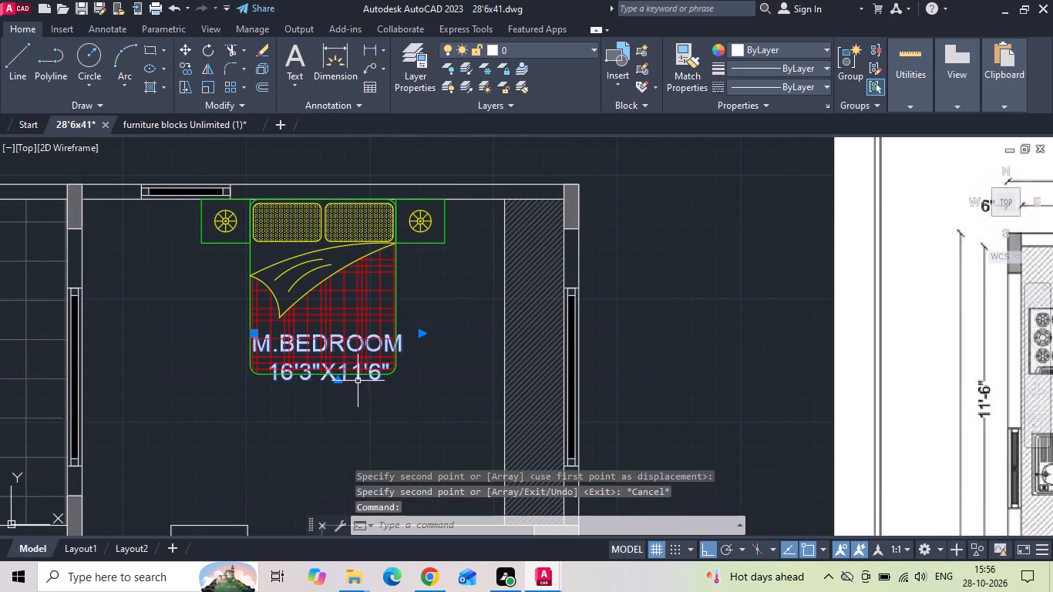
right_click(354, 380)
left_click(405, 284)
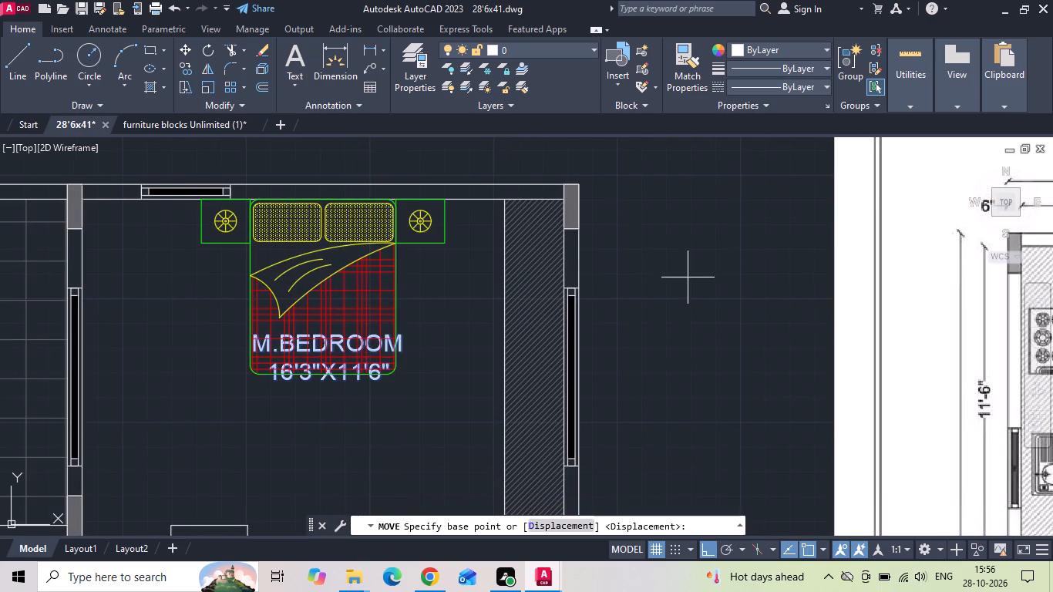
left_click_drag(688, 277, 689, 287)
left_click(687, 346)
scroll(521, 261, "down", 4)
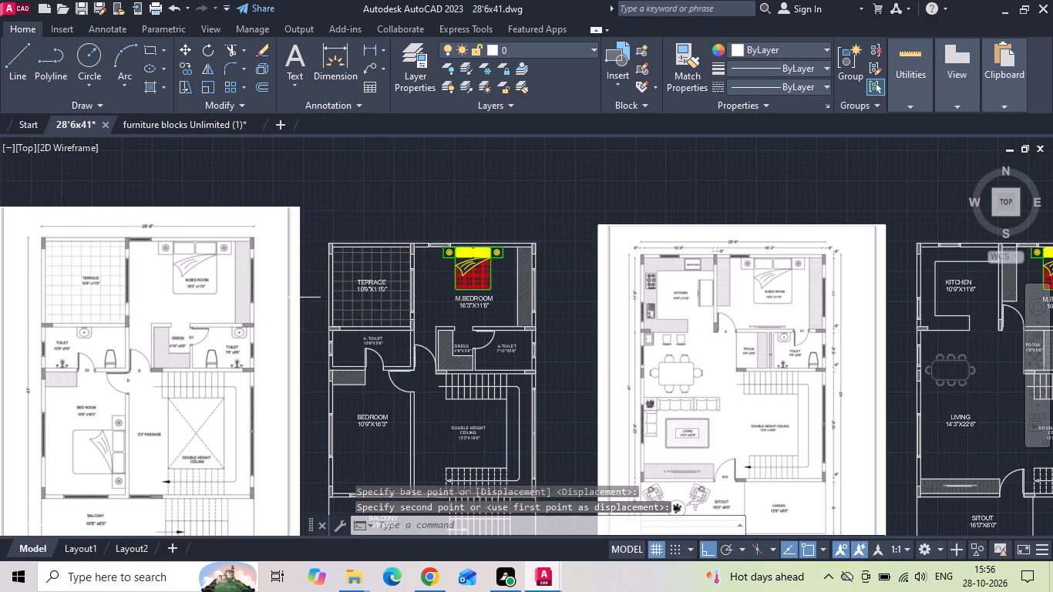
Copy the terrace plan's M.BEDROOM bed straight down into the DOUBLE HEIGHT CEILING area beside the BEDROOM.
middle_click_drag(296, 297, 346, 261)
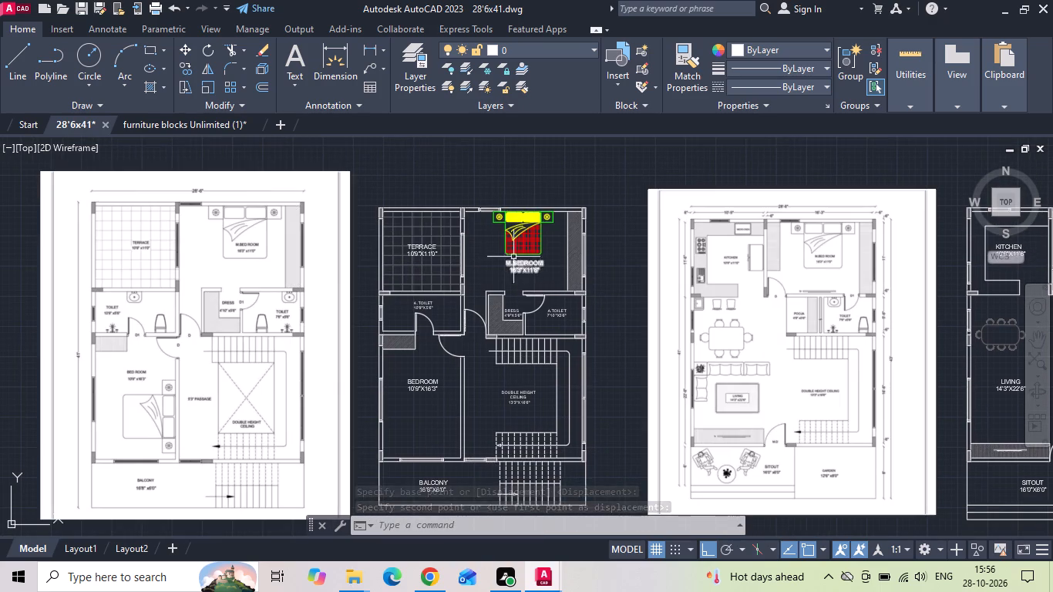
left_click(520, 238)
right_click(520, 238)
left_click(534, 301)
left_click_drag(520, 243, 516, 268)
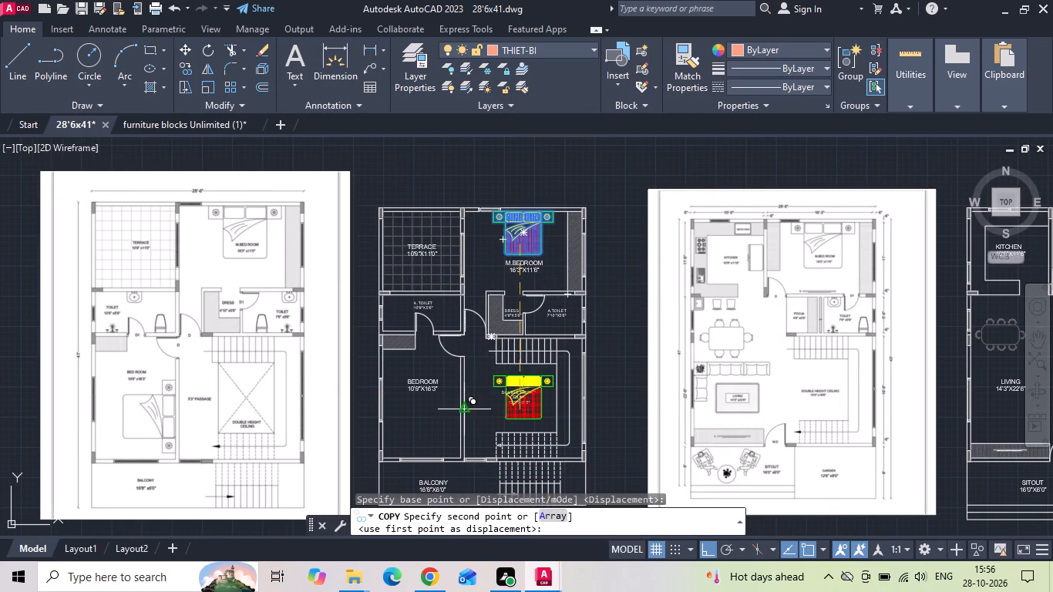
scroll(459, 419, "up", 2)
left_click(500, 419)
key("Escape")
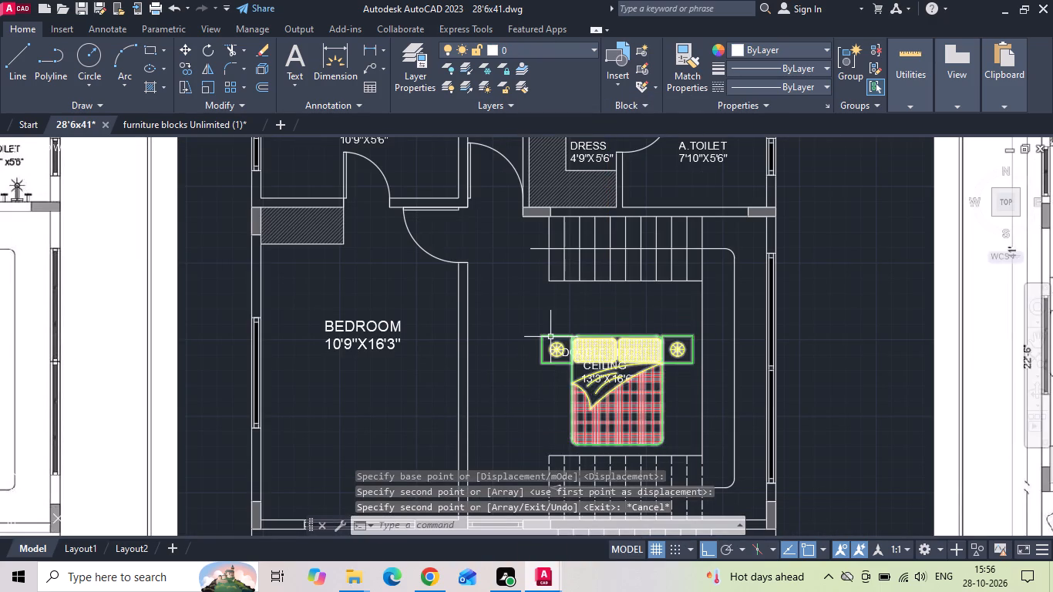
Rotate the copied bed 270 degrees so its headboard faces away from the BEDROOM's outer window wall.
left_click(550, 337)
right_click(550, 337)
left_click(571, 334)
left_click_drag(551, 337, 547, 355)
left_click(514, 469)
Move the rotated bed by its headboard midpoint onto the BEDROOM's inner passage wall face.
left_click(513, 461)
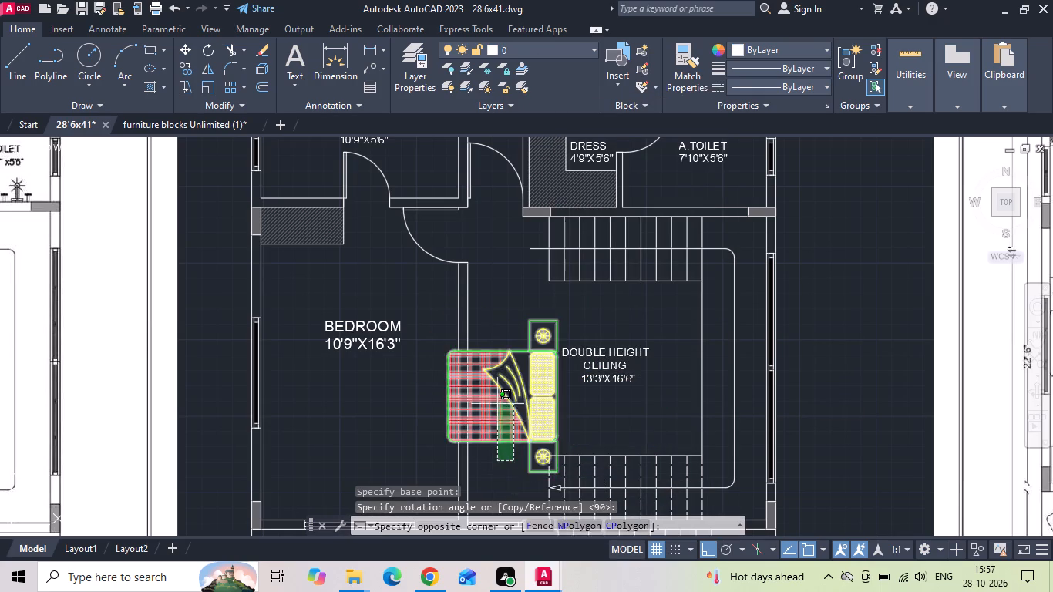
left_click(497, 404)
right_click(497, 404)
left_click(551, 284)
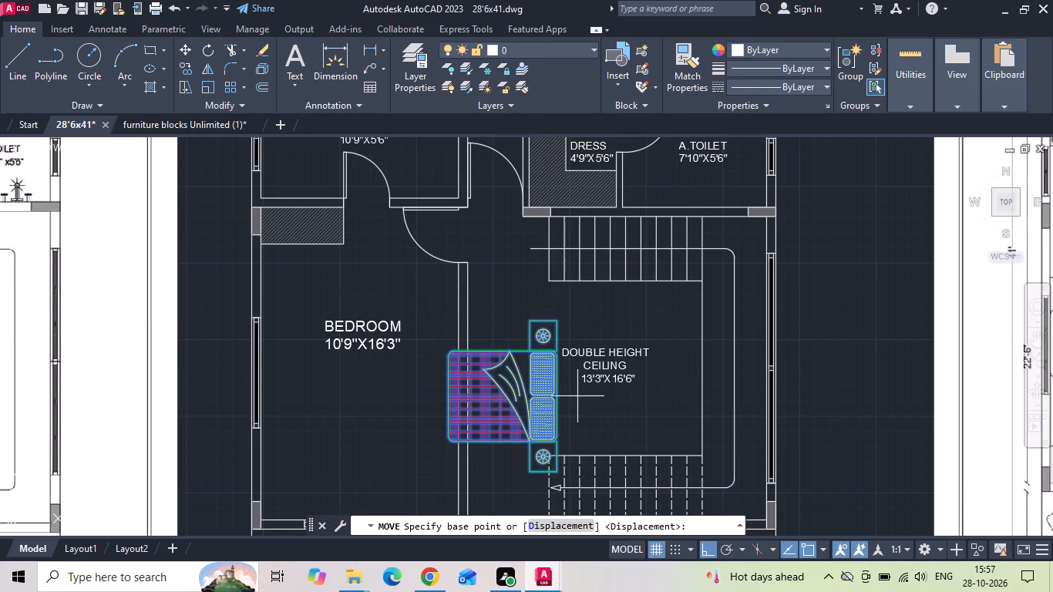
left_click(563, 397)
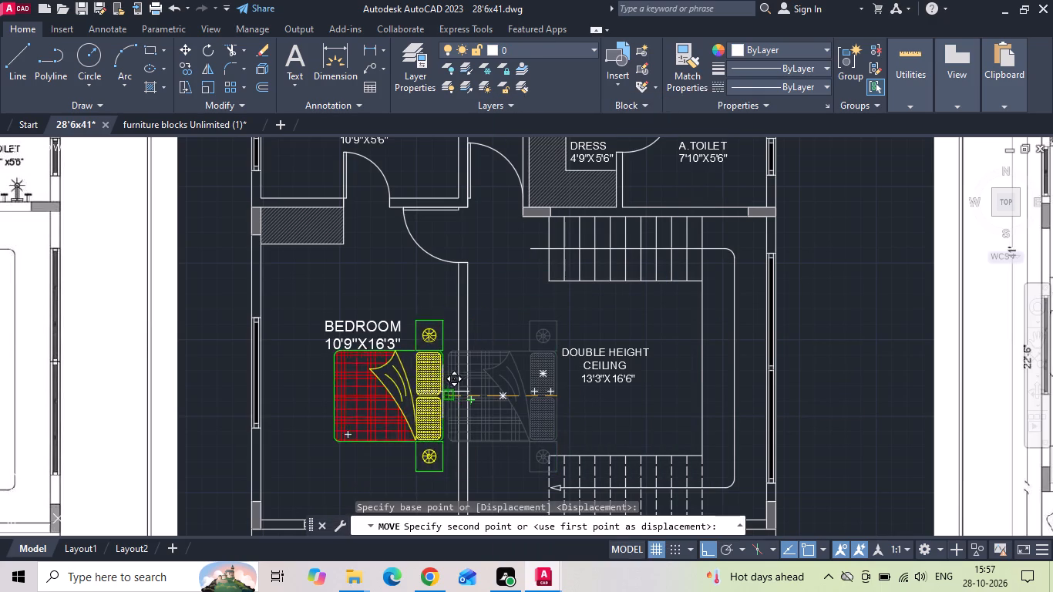
middle_click_drag(444, 387, 474, 273)
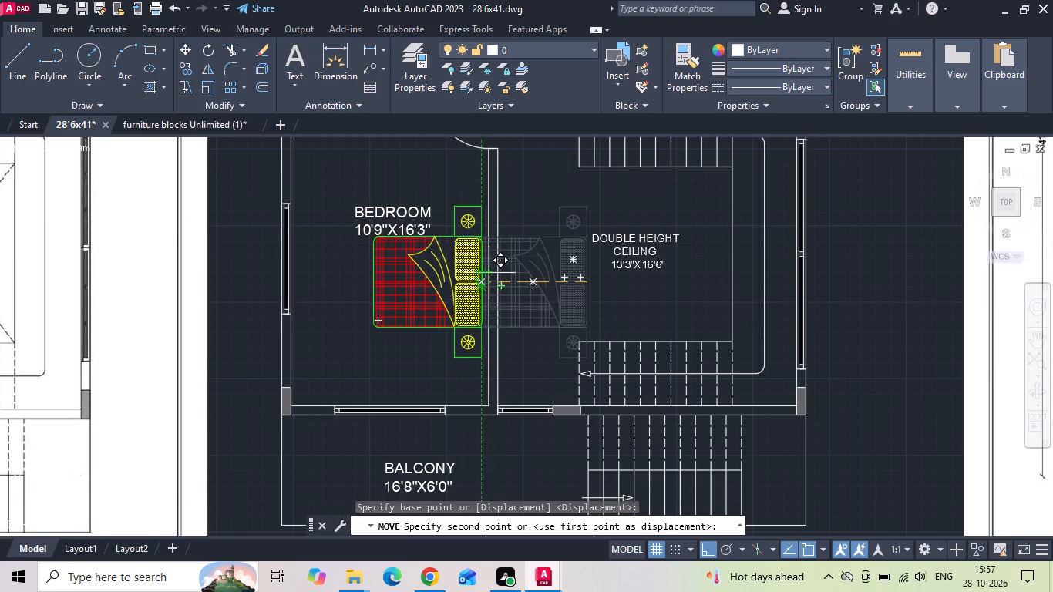
left_click(490, 274)
Move the BEDROOM label with its size text straight up about 1'-4", clear of the bed.
scroll(490, 363, "down", 1)
left_click(414, 271)
right_click(414, 271)
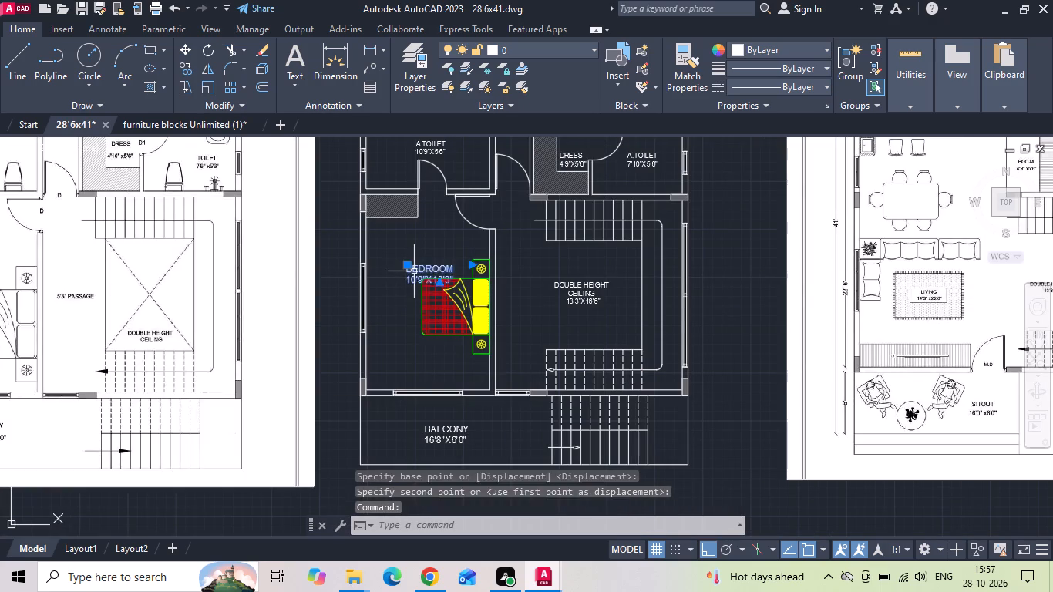
left_click(463, 273)
left_click(535, 279)
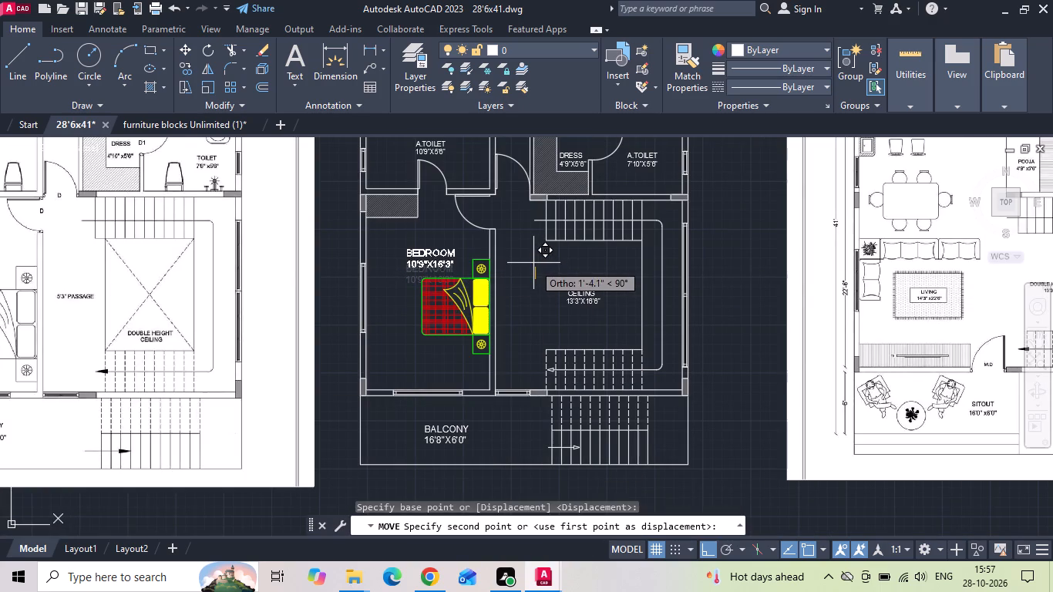
left_click(533, 264)
Slide the BEDROOM bed slightly down along the passage wall, away from the room label.
left_click(463, 314)
scroll(479, 294, "up", 1)
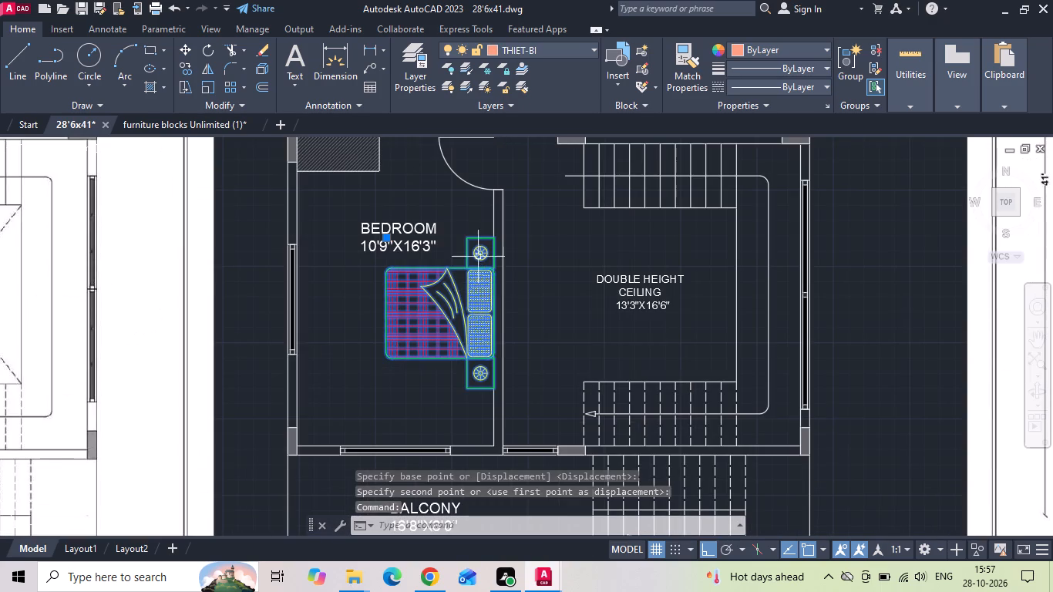
right_click(467, 225)
left_click(508, 283)
scroll(499, 345, "up", 1)
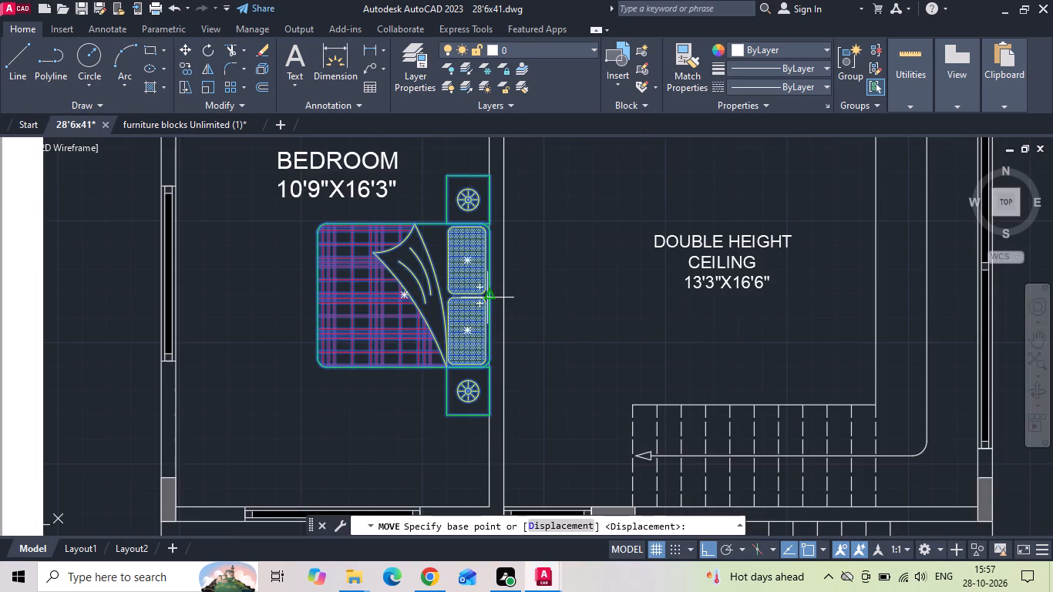
left_click_drag(491, 292, 492, 299)
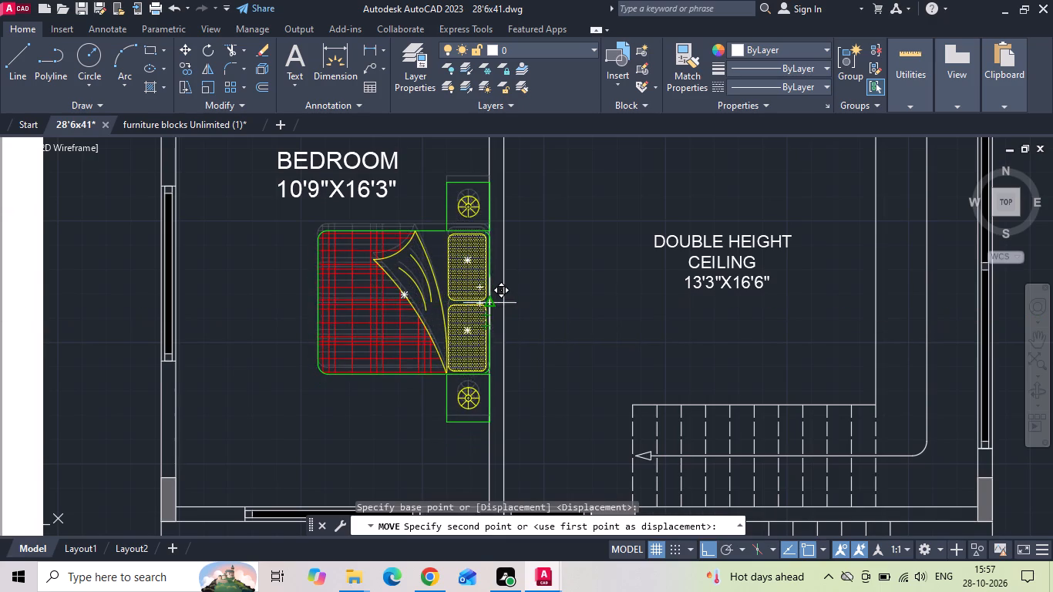
left_click(493, 303)
scroll(560, 328, "down", 4)
scroll(570, 337, "up", 1)
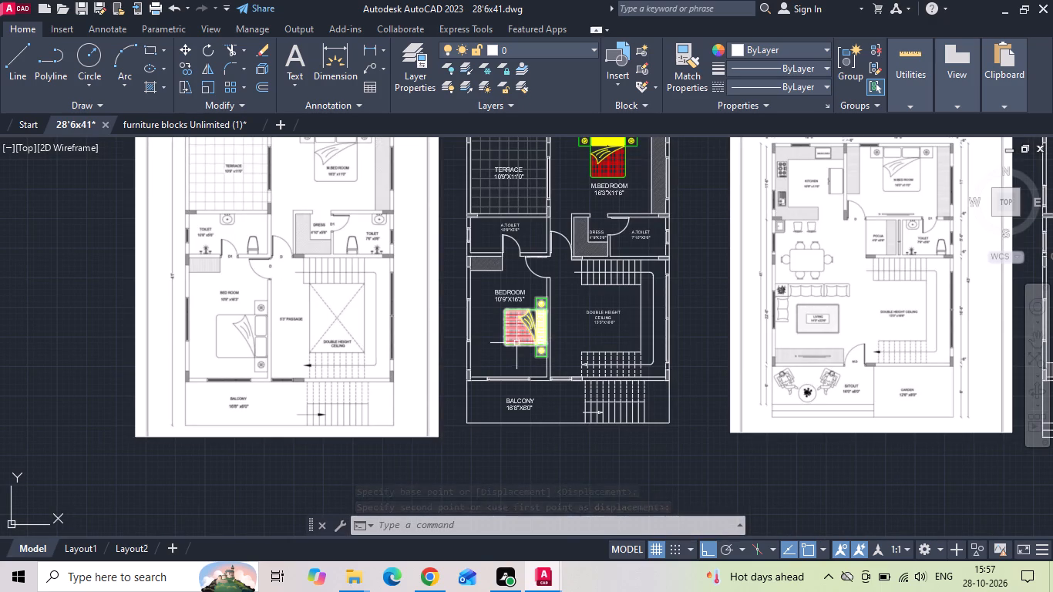
middle_click_drag(514, 356, 503, 399)
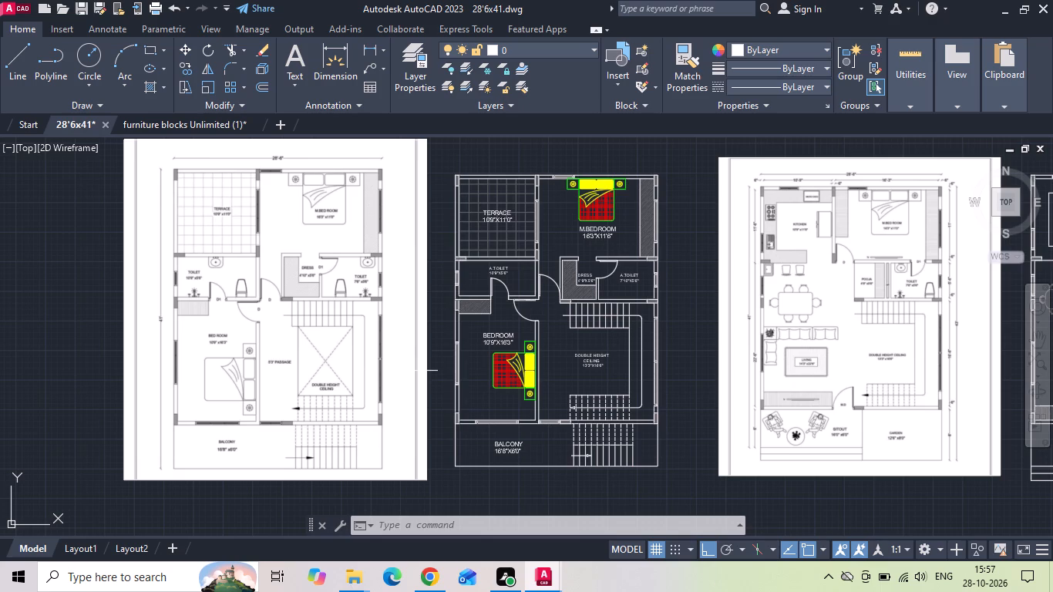
Copy the orange speckled rug and the gold lattice rug from the furniture blocks Unlimited (1) drawing for the LIVING area.
scroll(737, 345, "up", 1)
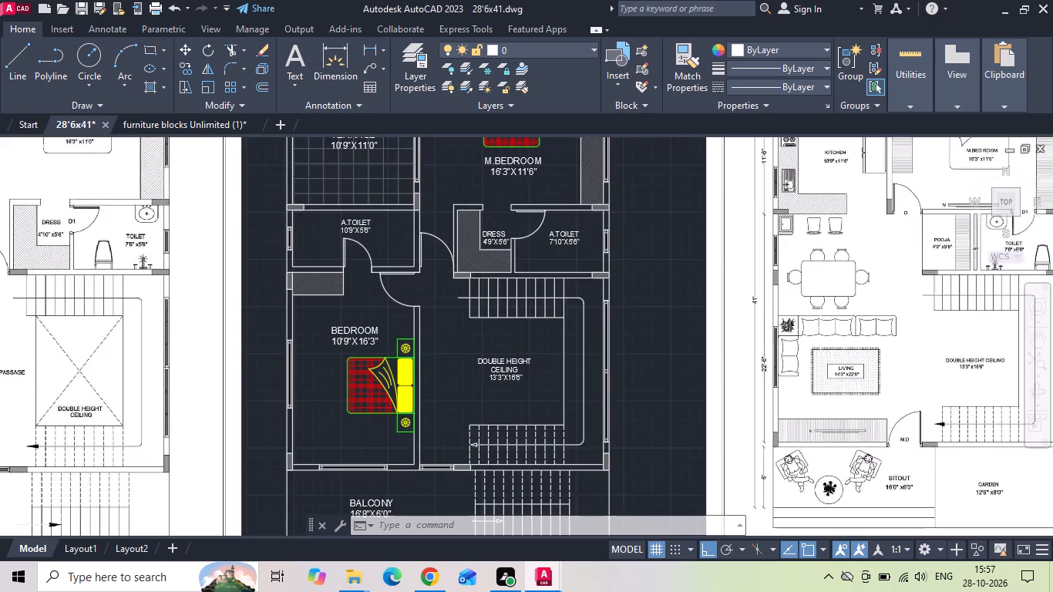
scroll(820, 330, "up", 2)
middle_click_drag(810, 329, 511, 282)
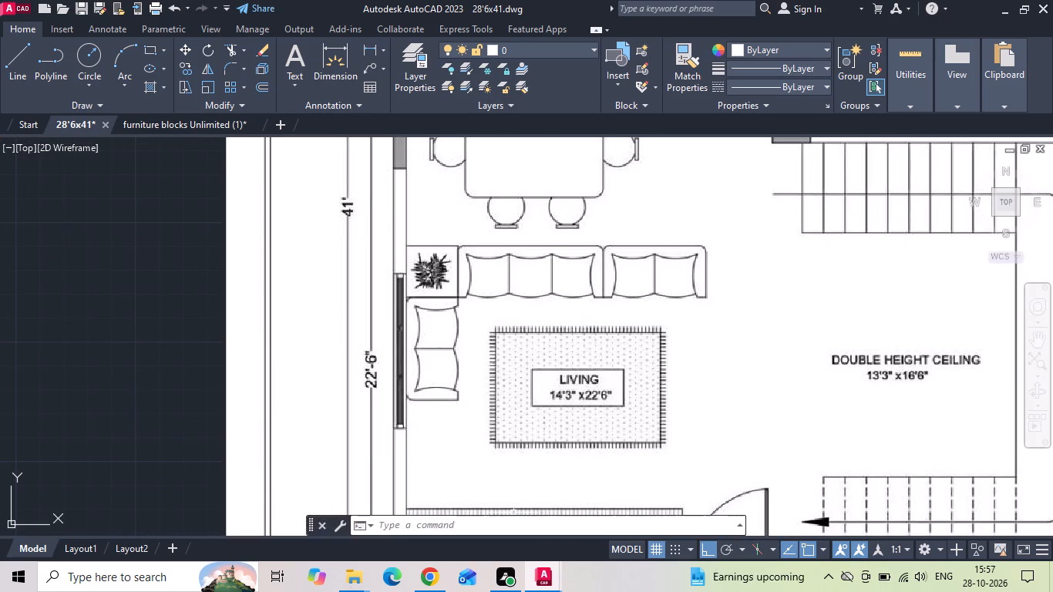
left_click(222, 127)
scroll(563, 291, "down", 2)
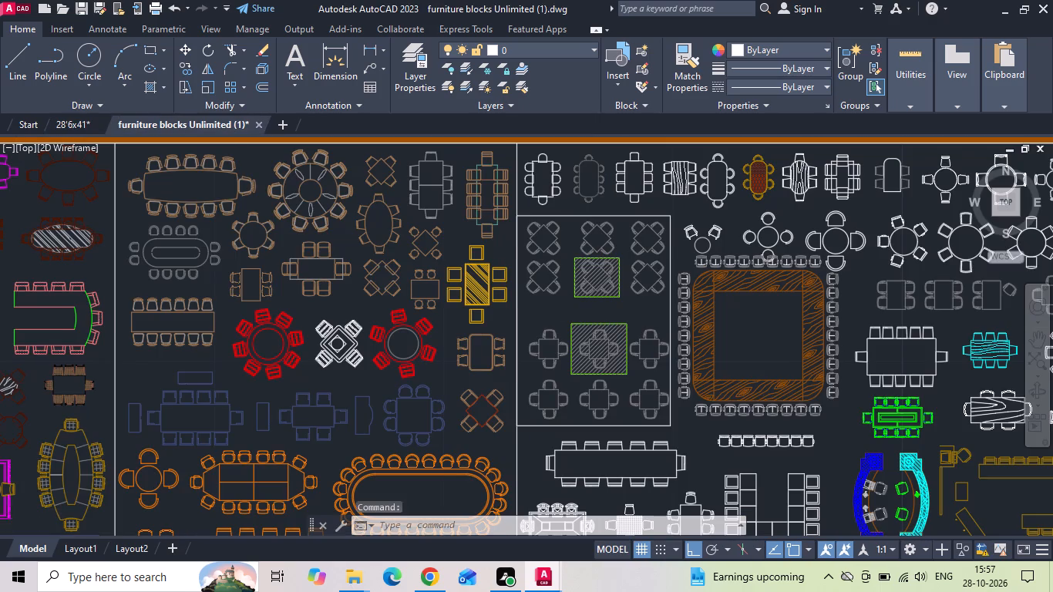
scroll(564, 291, "down", 2)
middle_click_drag(360, 448, 417, 286)
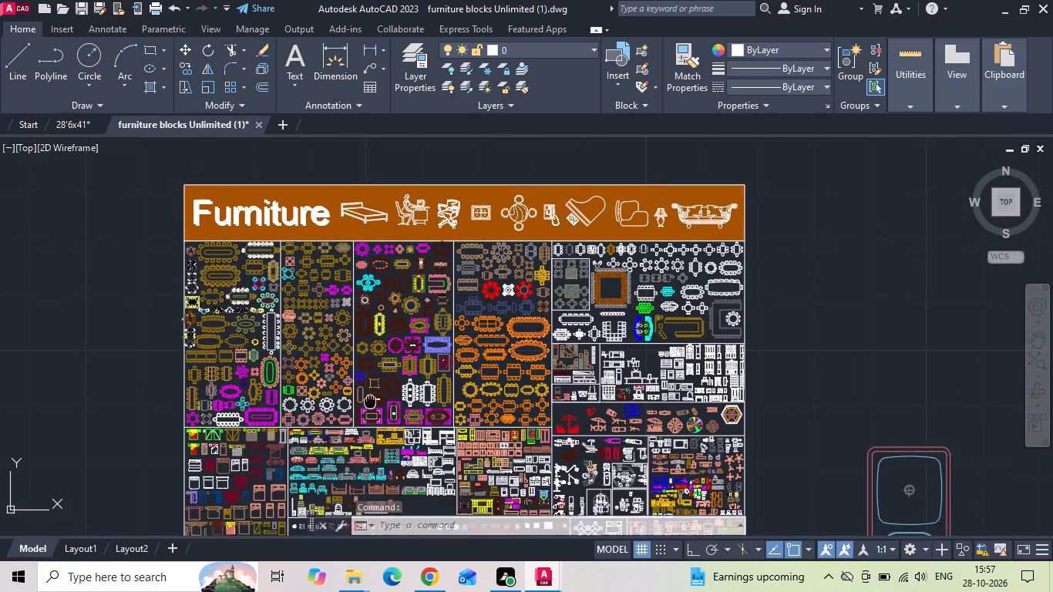
middle_click_drag(417, 286, 445, 206)
scroll(315, 448, "up", 2)
middle_click_drag(315, 448, 314, 414)
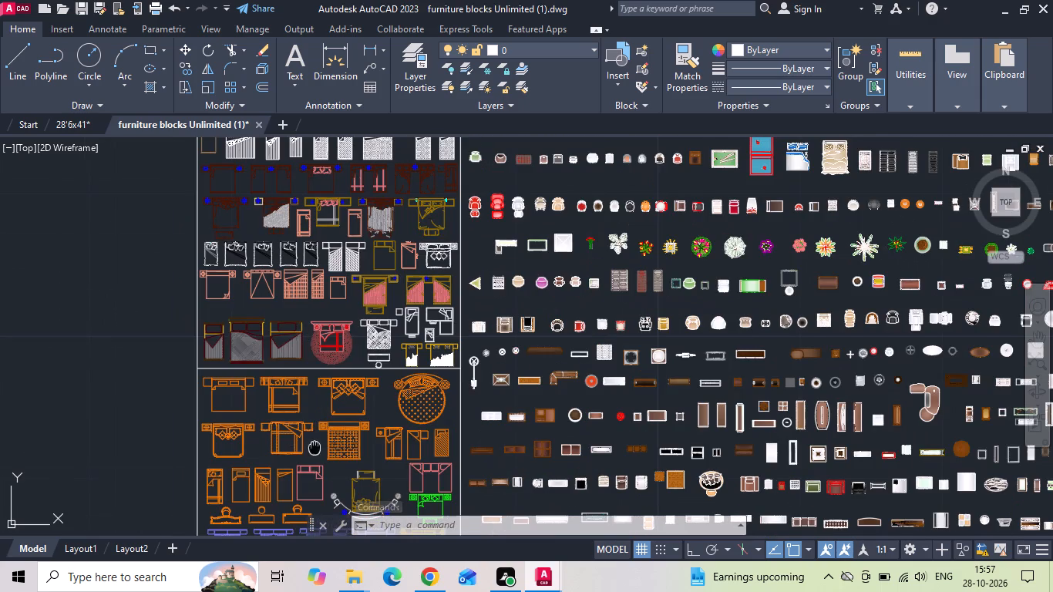
middle_click_drag(314, 414, 333, 189)
middle_click_drag(354, 372, 352, 154)
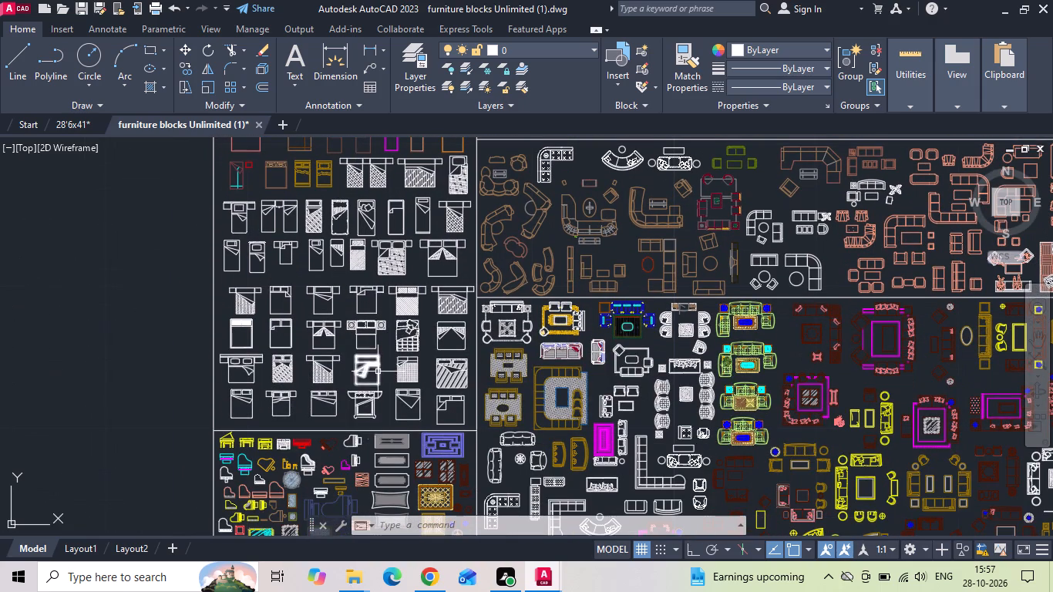
middle_click_drag(402, 387, 402, 213)
scroll(393, 316, "up", 3)
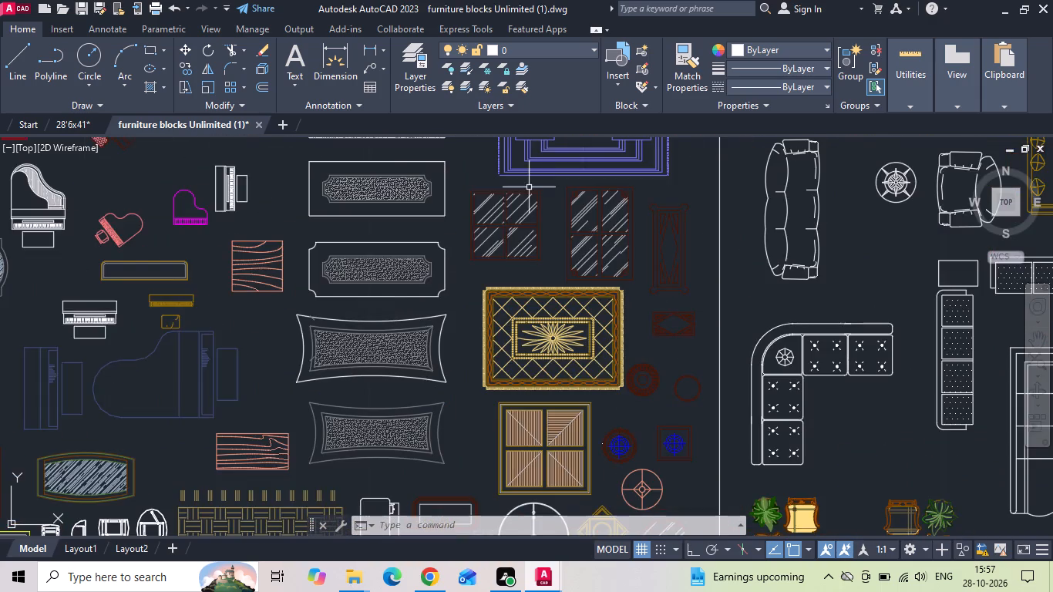
scroll(547, 156, "down", 2)
scroll(535, 450, "up", 1)
left_click(543, 426)
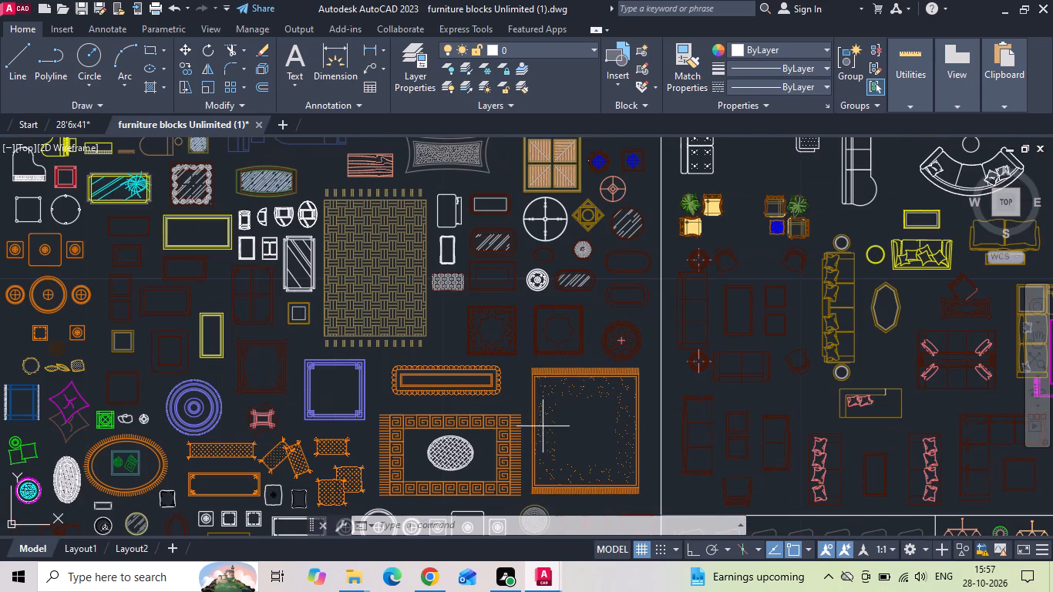
left_click(534, 395)
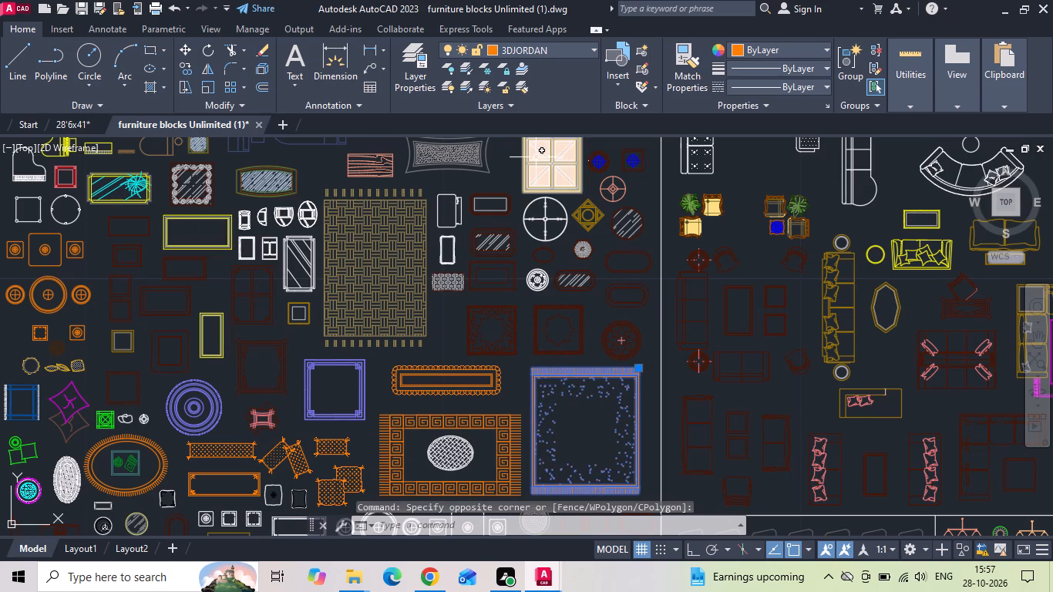
middle_click_drag(533, 163, 533, 338)
left_click(542, 287)
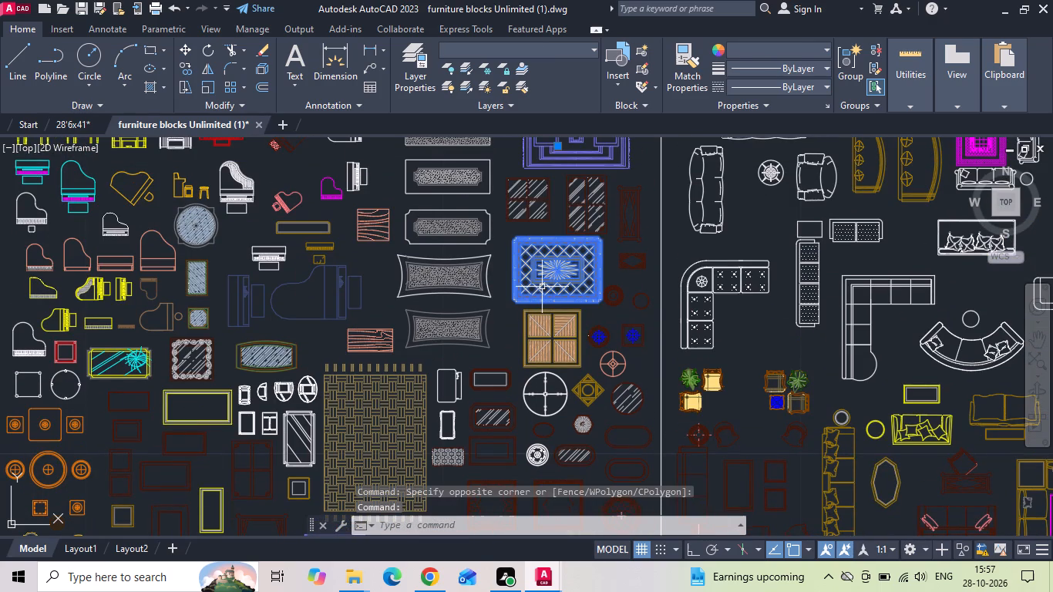
key("ctrl+c")
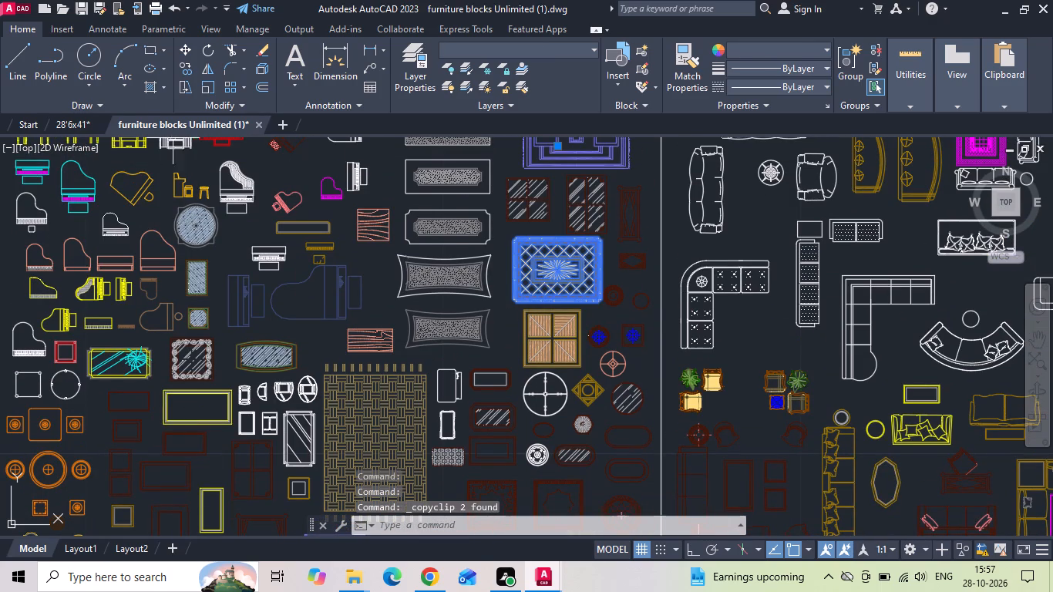
Paste the two copied rugs into the 28'6x41 drawing, in the empty space beside the ground-floor plan's staircase side.
left_click(86, 125)
key("ctrl+v")
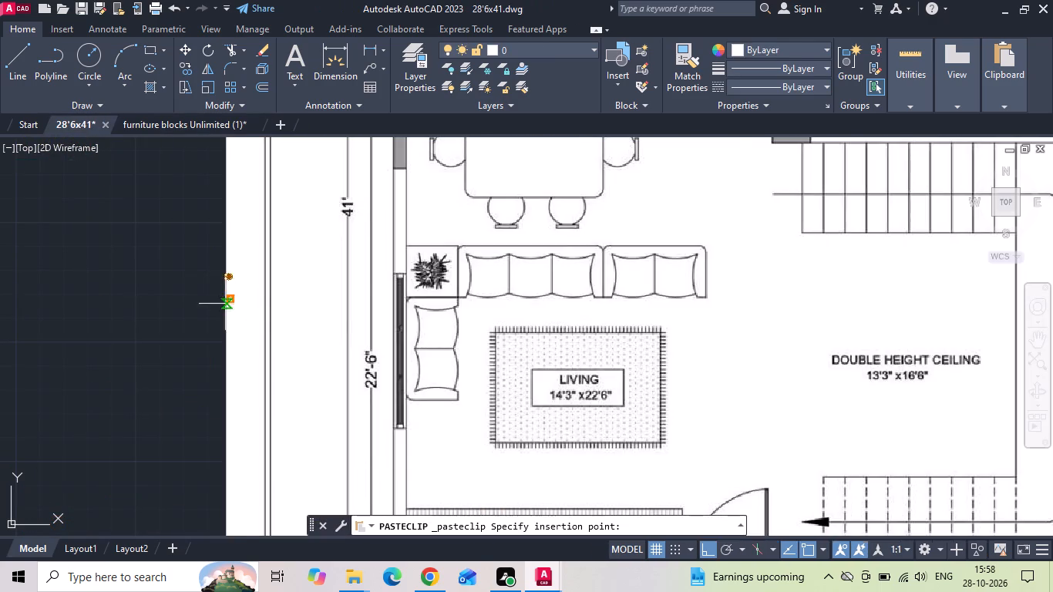
scroll(257, 328, "down", 2)
scroll(389, 295, "down", 2)
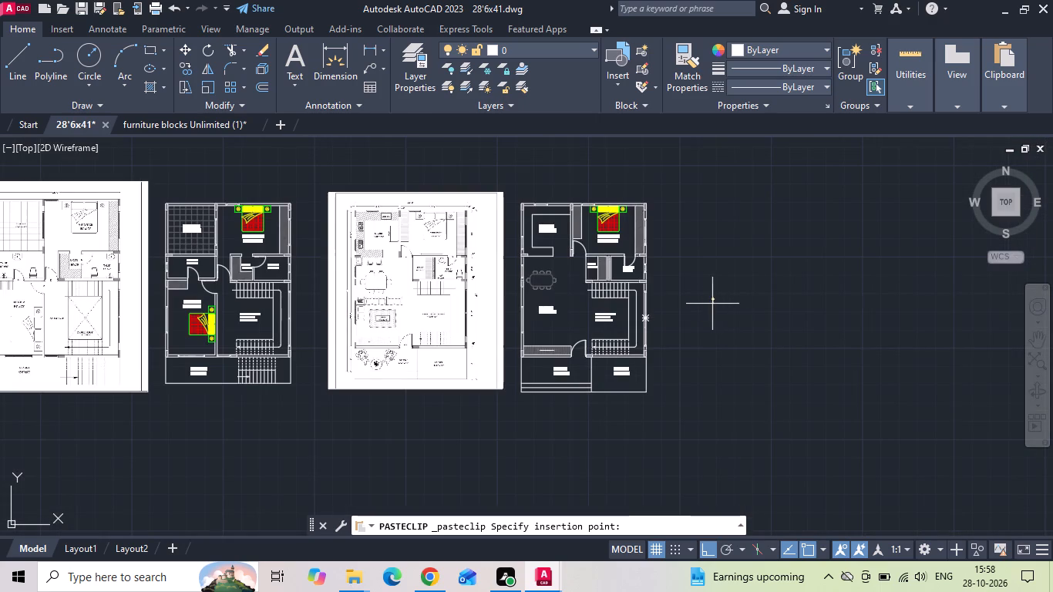
left_click(684, 305)
Scale both pasted rugs together by a factor of 39.3701.
left_click(675, 321)
left_click(732, 238)
right_click(732, 236)
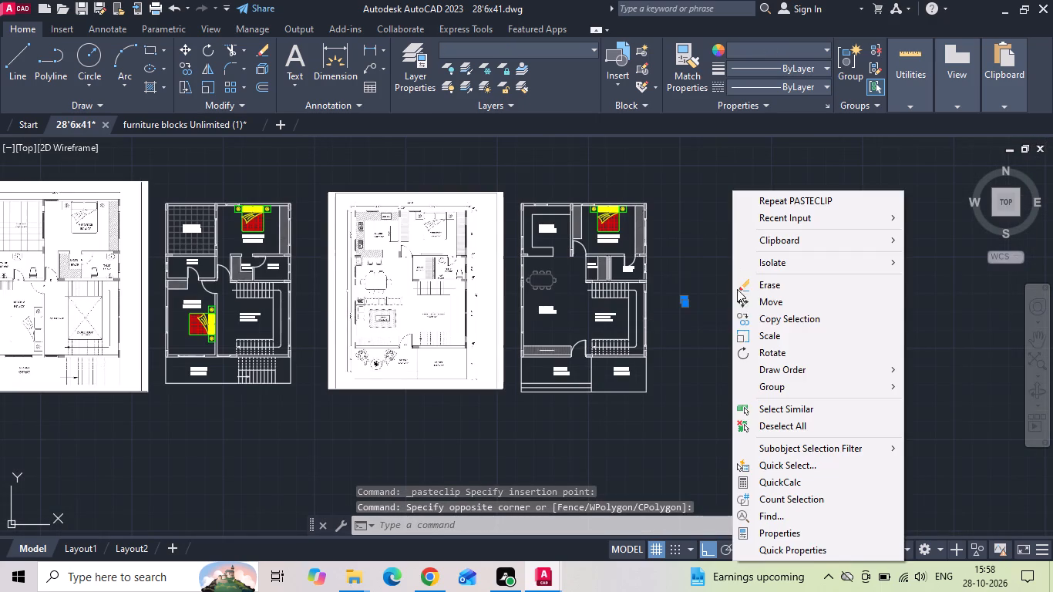
left_click(754, 335)
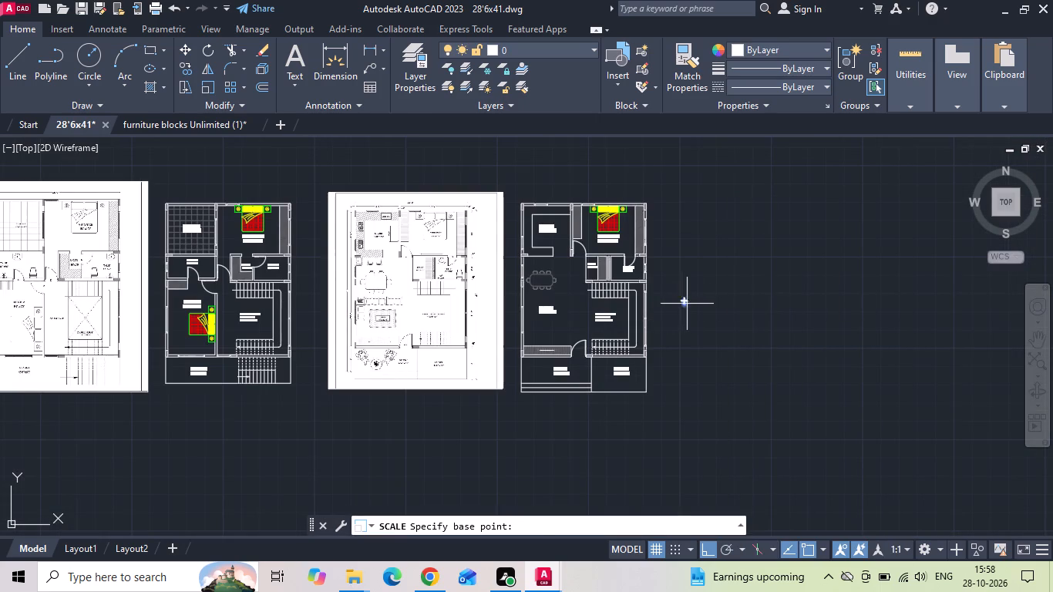
left_click_drag(687, 305, 689, 320)
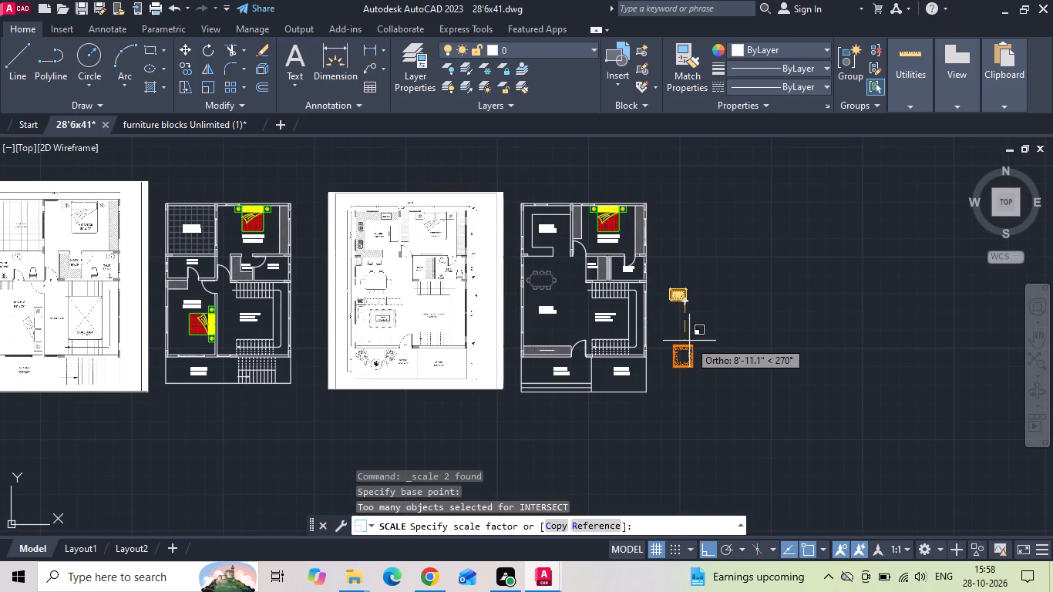
type("39")
type(".3701")
key("Return")
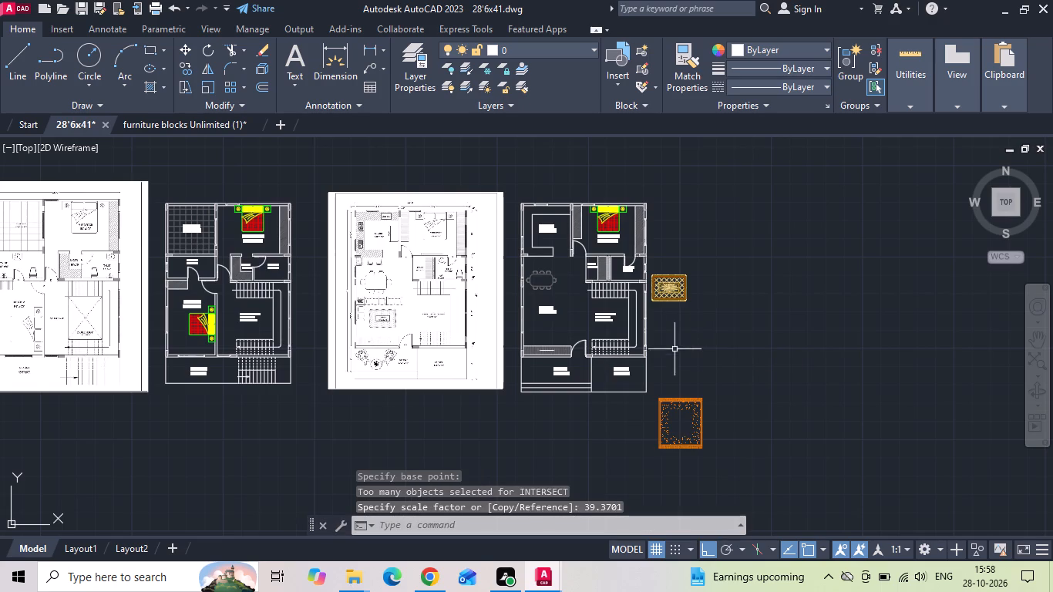
Examine the reference plan's living and dining furniture and look through the furniture blocks drawing's sofa and chair sections for matching pieces.
scroll(369, 305, "up", 5)
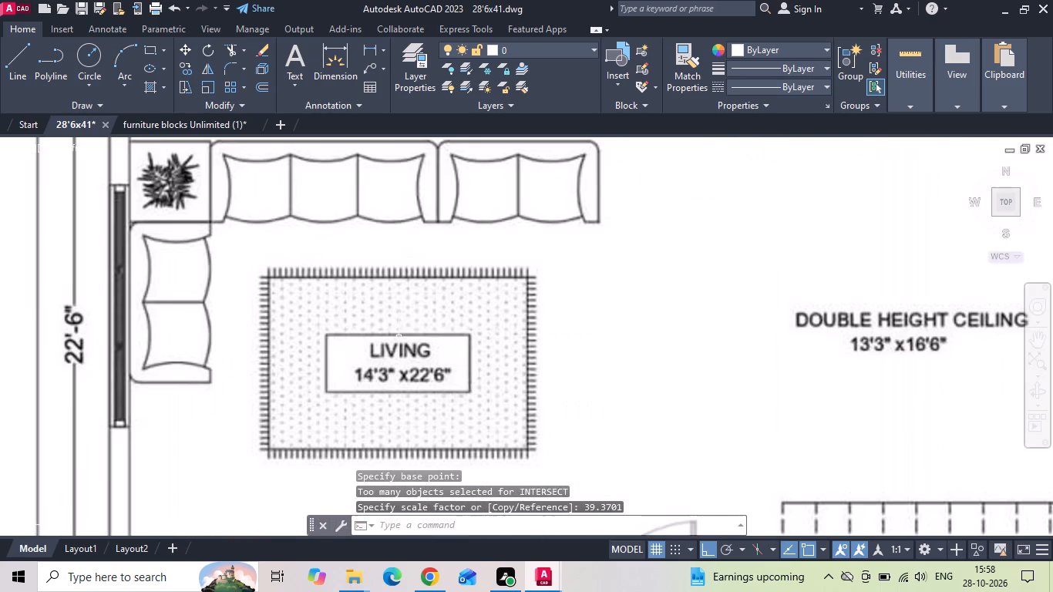
scroll(303, 254, "down", 4)
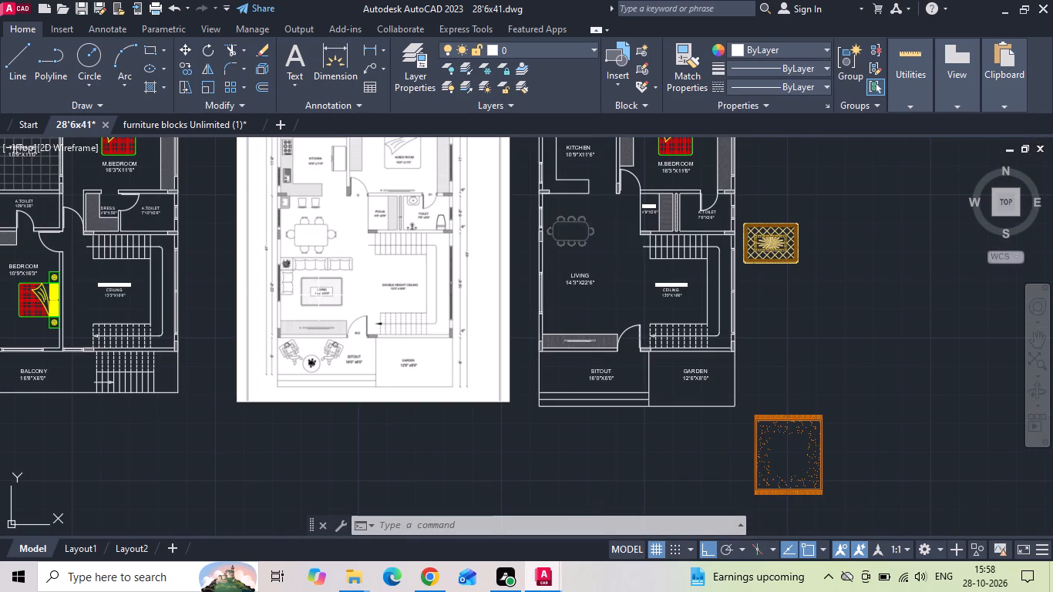
scroll(306, 286, "up", 2)
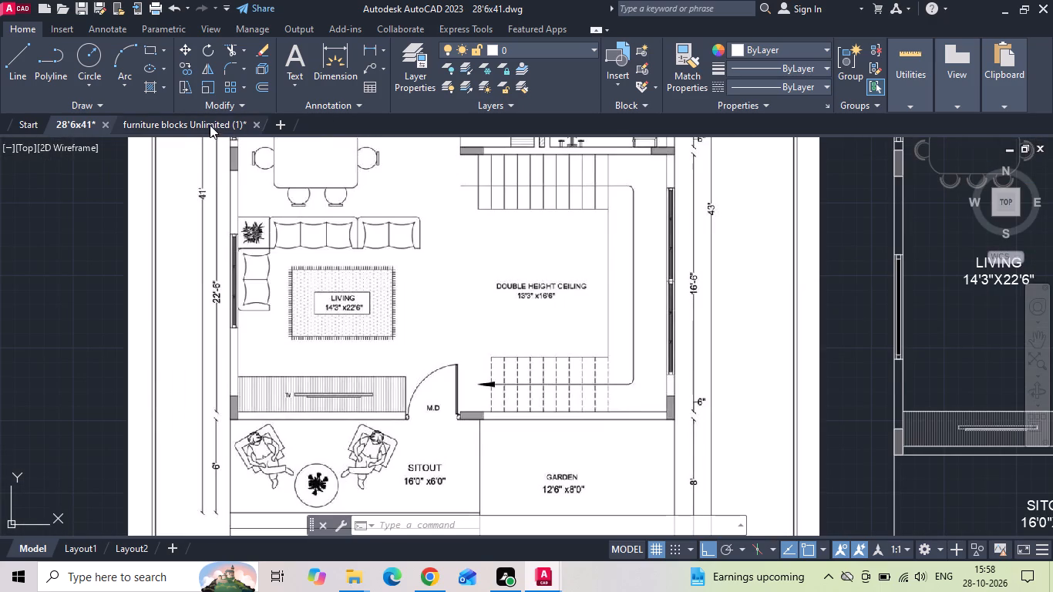
left_click(209, 125)
scroll(322, 279, "down", 1)
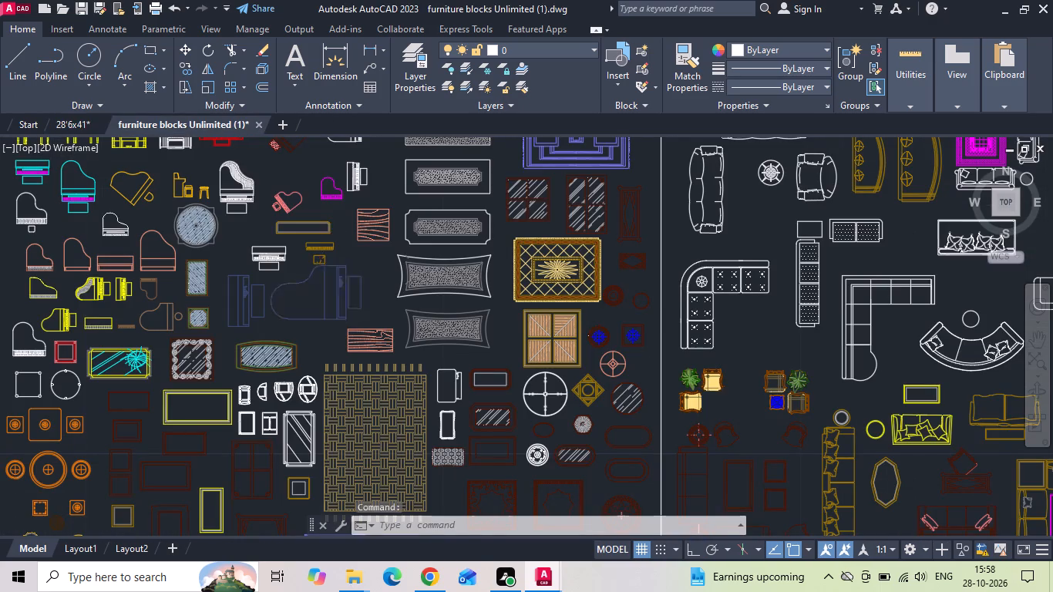
scroll(322, 279, "down", 1)
scroll(577, 409, "up", 2)
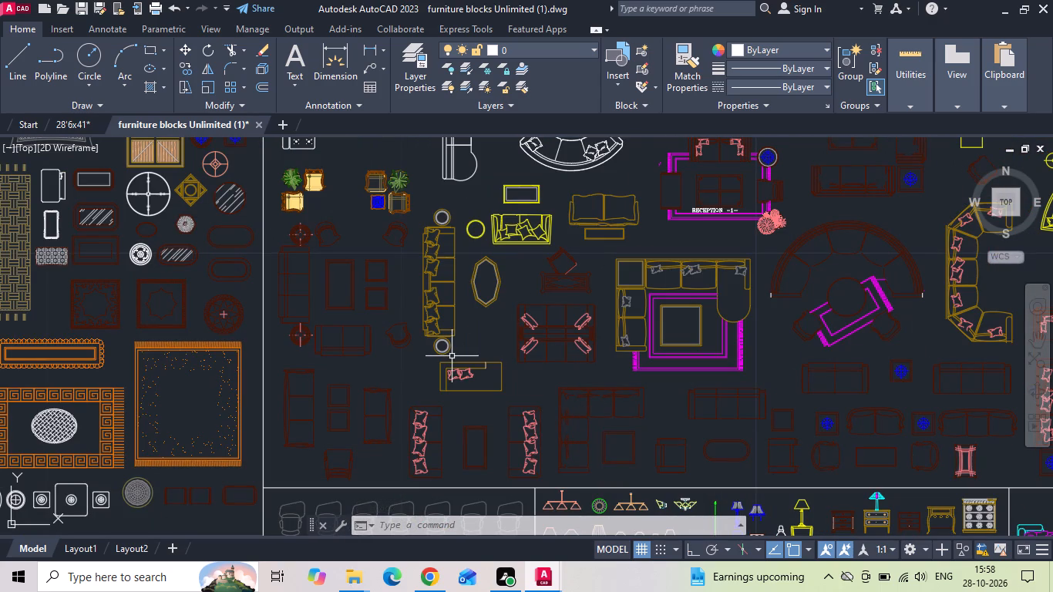
middle_click_drag(436, 421, 382, 231)
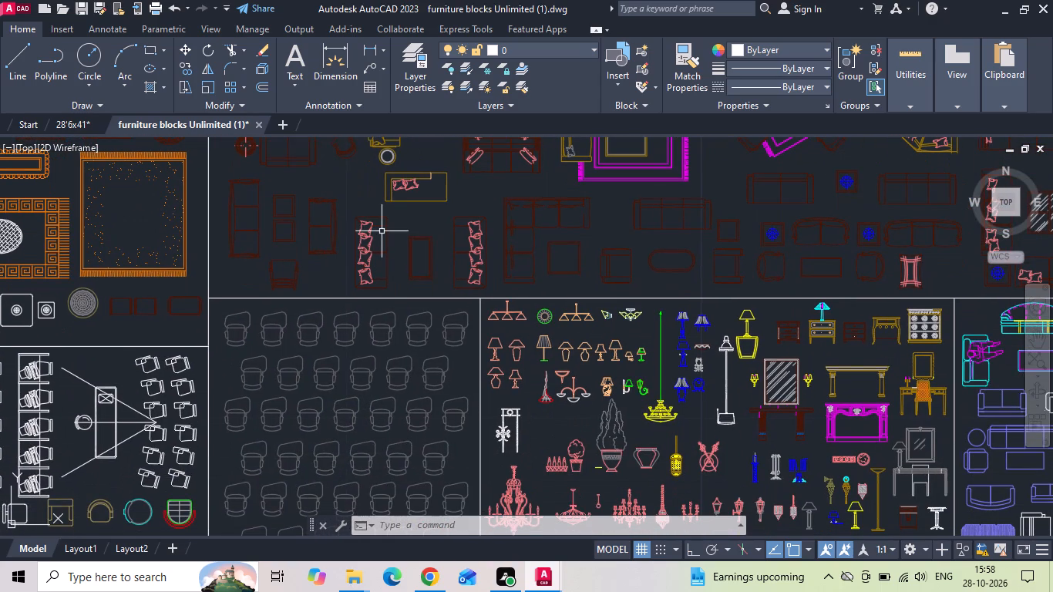
middle_click_drag(298, 304, 659, 279)
middle_click_drag(343, 355, 539, 278)
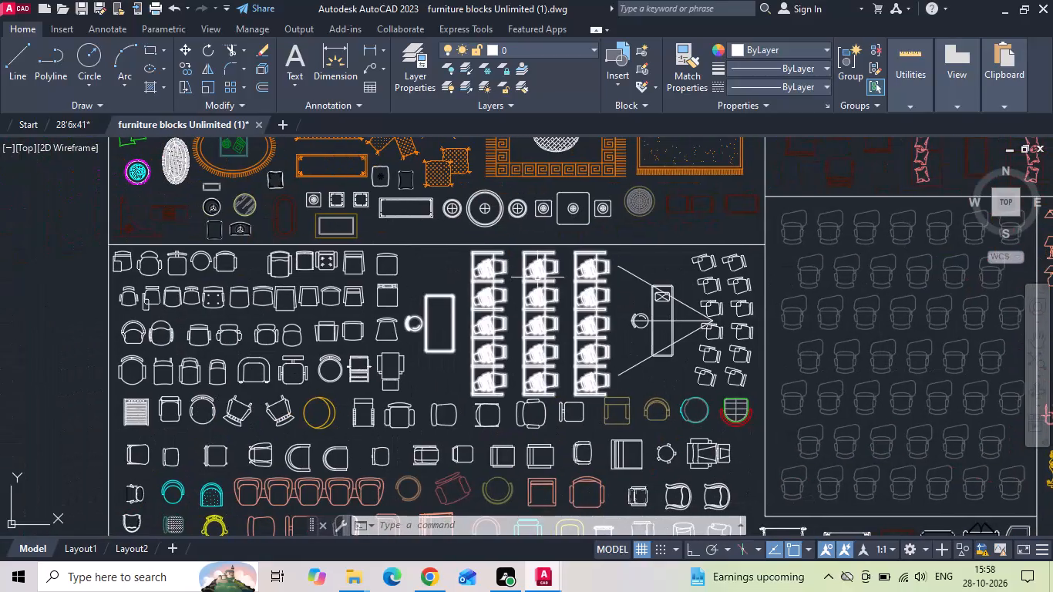
middle_click_drag(315, 396, 341, 294)
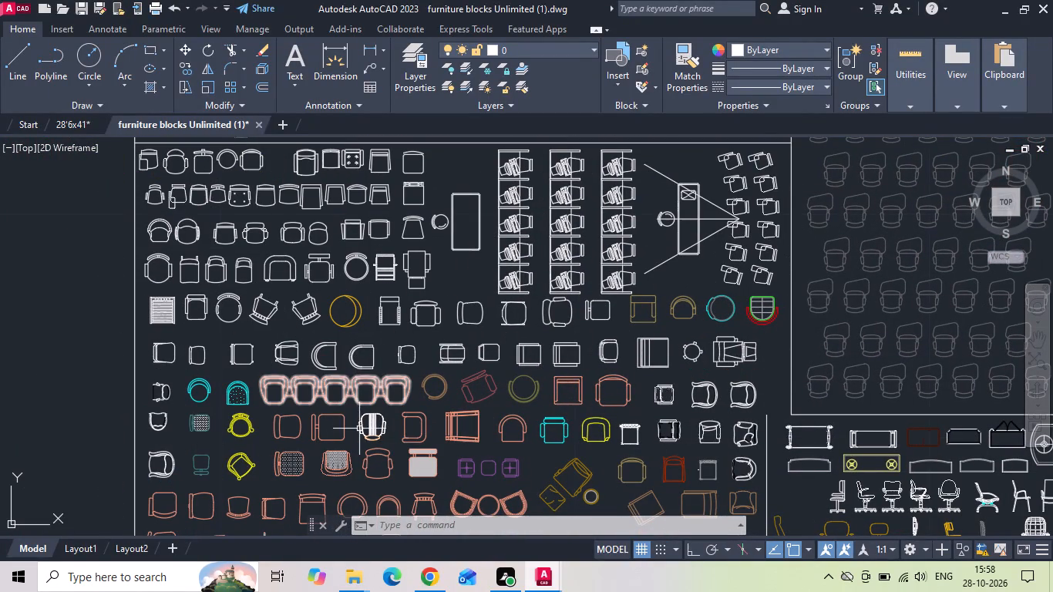
left_click(66, 125)
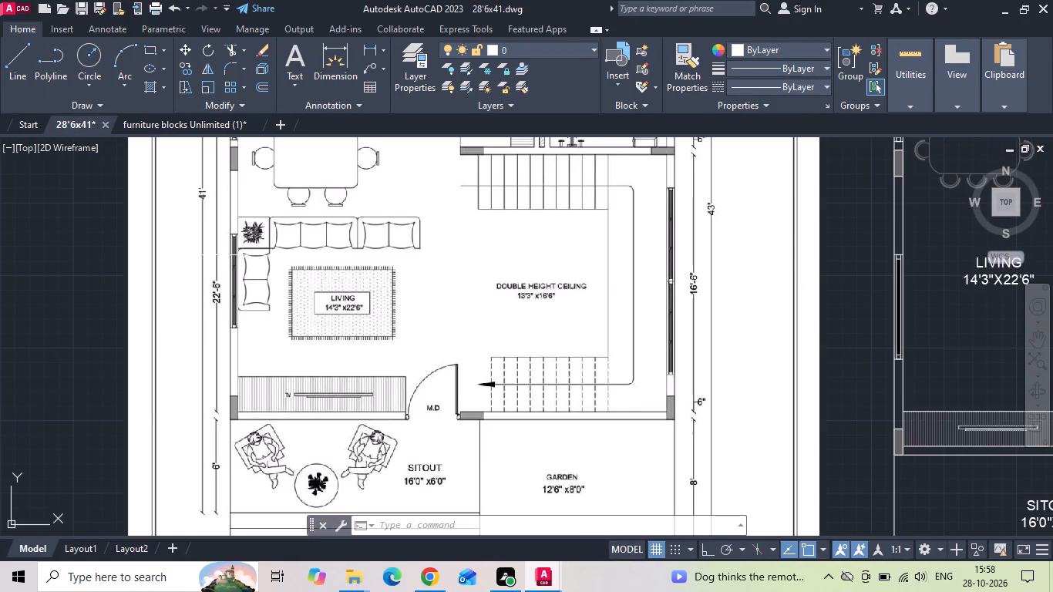
middle_click_drag(227, 257, 241, 382)
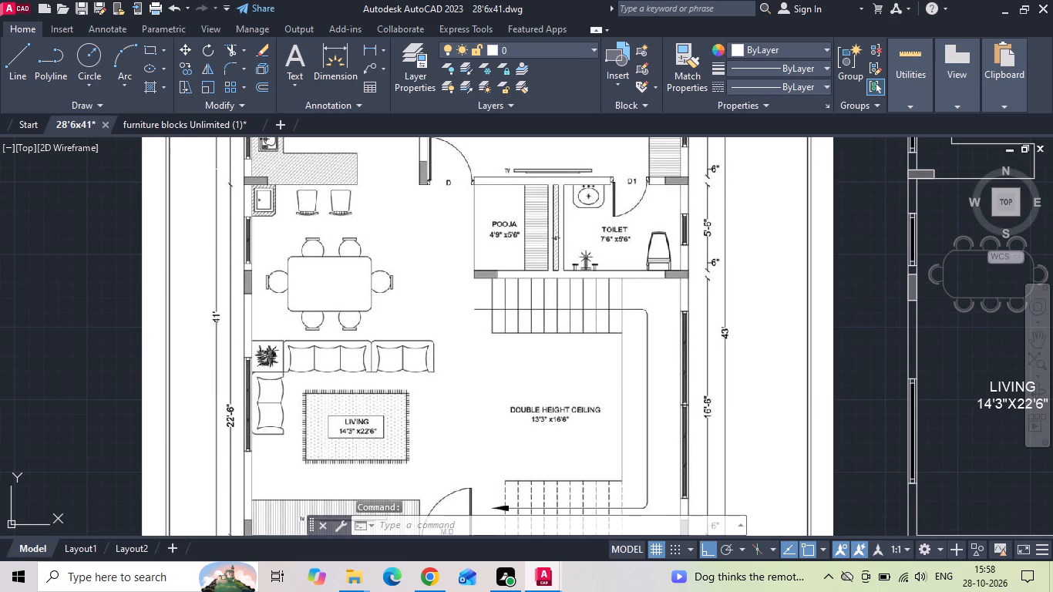
In the furniture blocks Unlimited (1) drawing, select the white tapered chair with the curved backrest beside the small round chair.
left_click(160, 122)
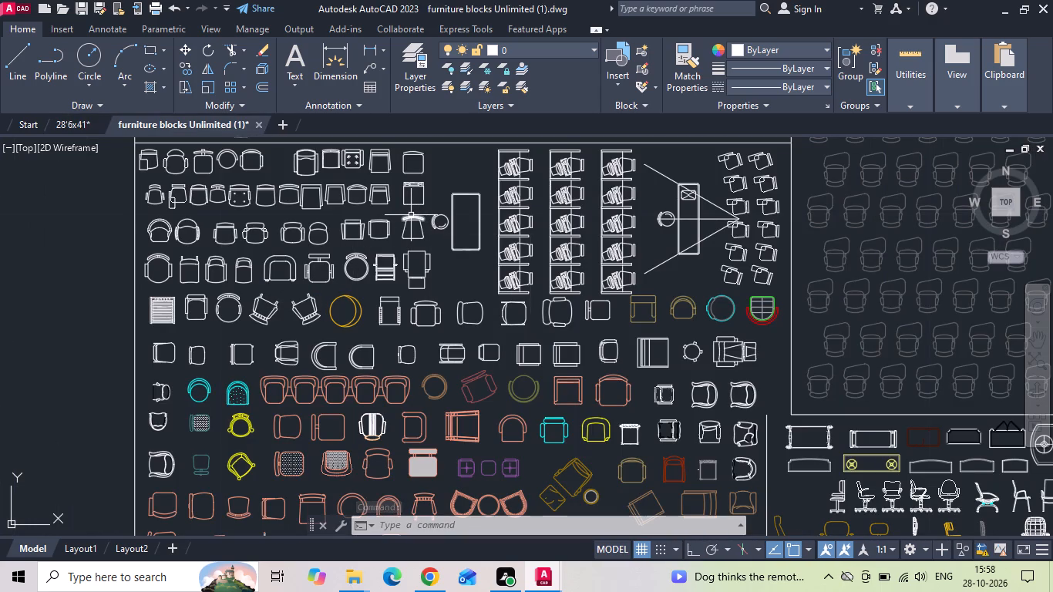
middle_click_drag(411, 215, 412, 239)
scroll(411, 229, "up", 1)
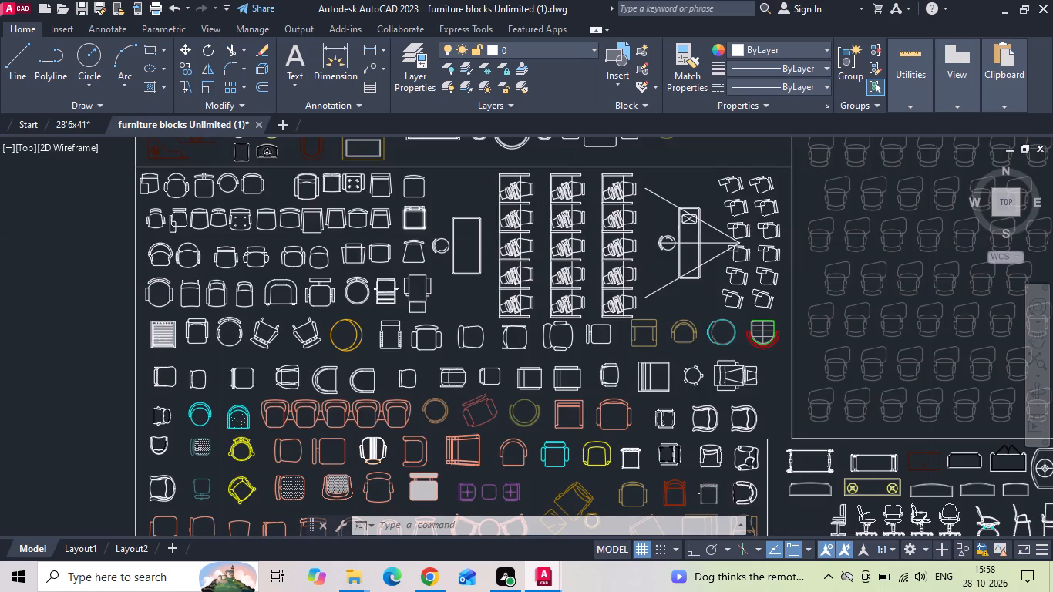
scroll(411, 229, "up", 1)
left_click_drag(389, 247, 397, 274)
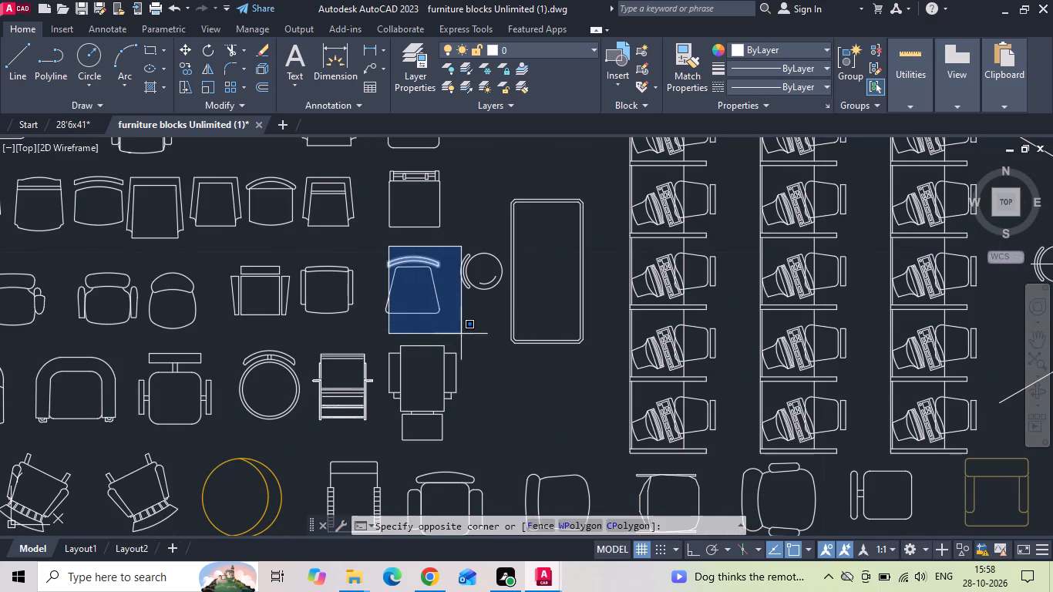
left_click(463, 334)
left_click(449, 330)
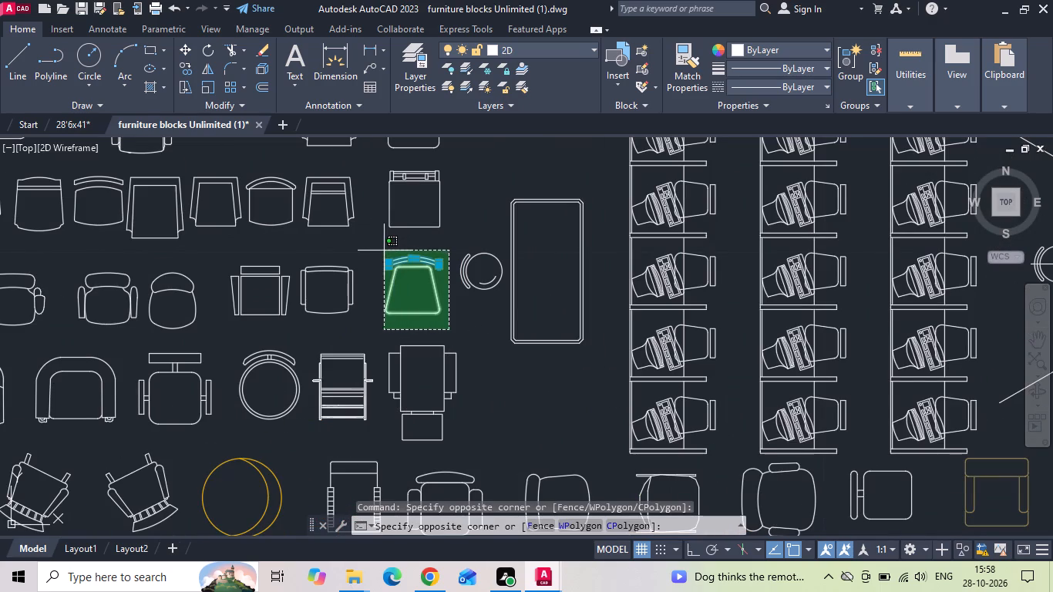
left_click(378, 251)
Find the orange chair with the curved backrest among the chair blocks, add it to the selection, and copy both chairs.
scroll(491, 358, "down", 1)
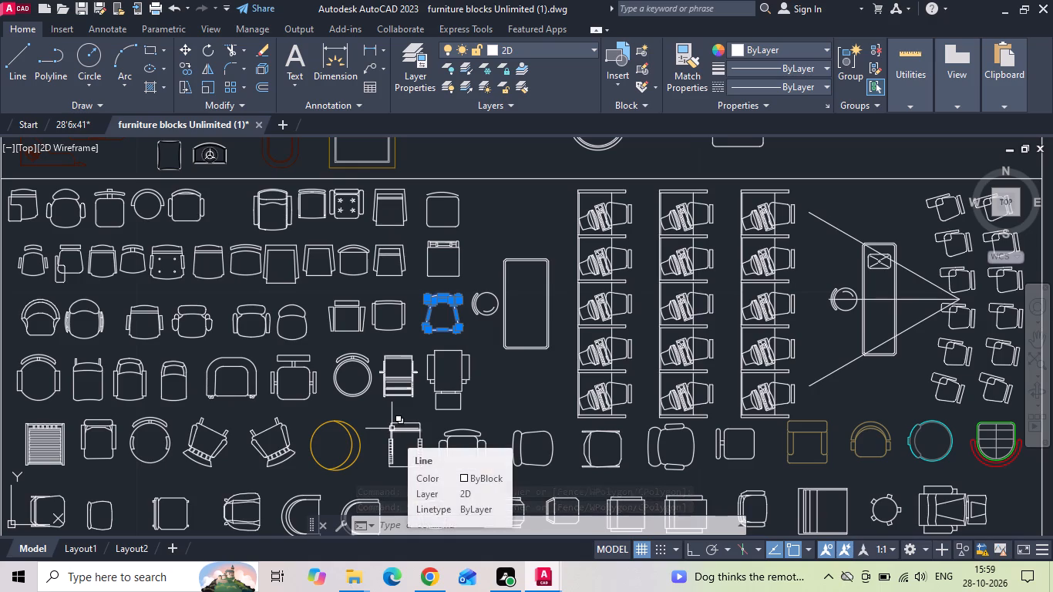
middle_click_drag(388, 441, 416, 331)
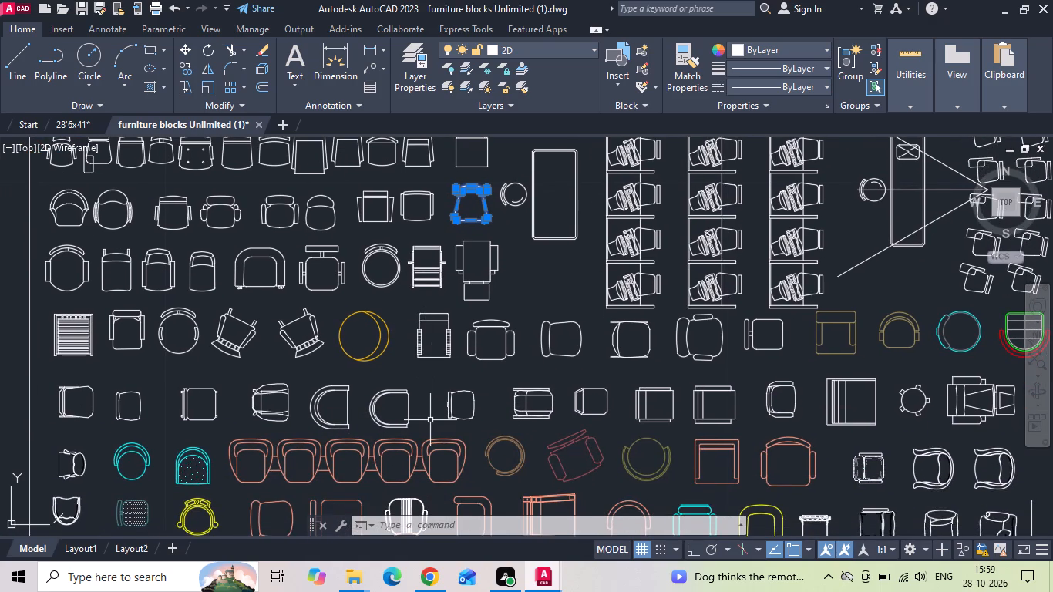
middle_click_drag(427, 422, 429, 316)
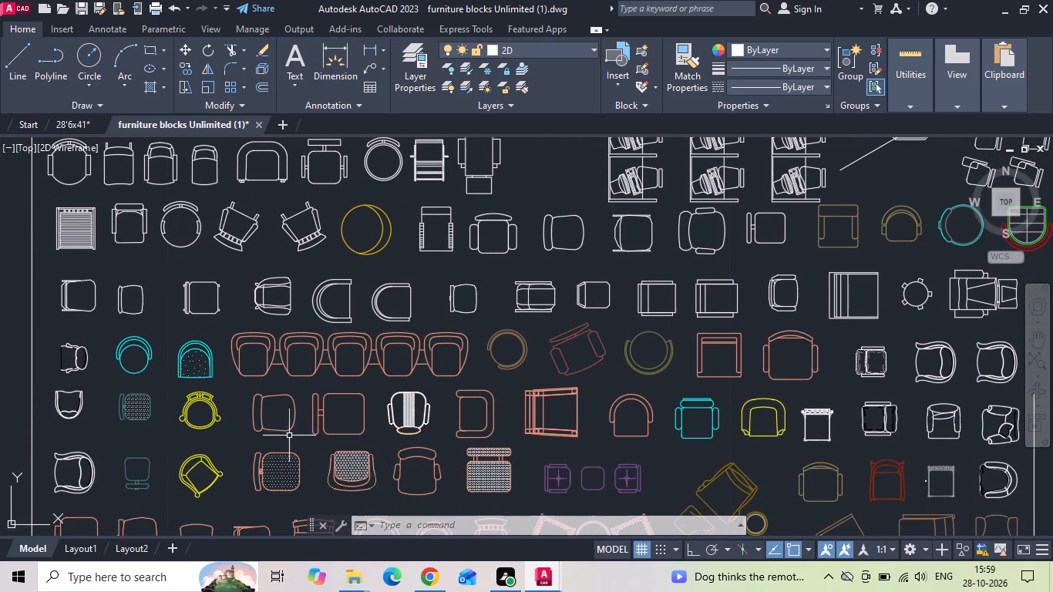
middle_click_drag(301, 377, 342, 219)
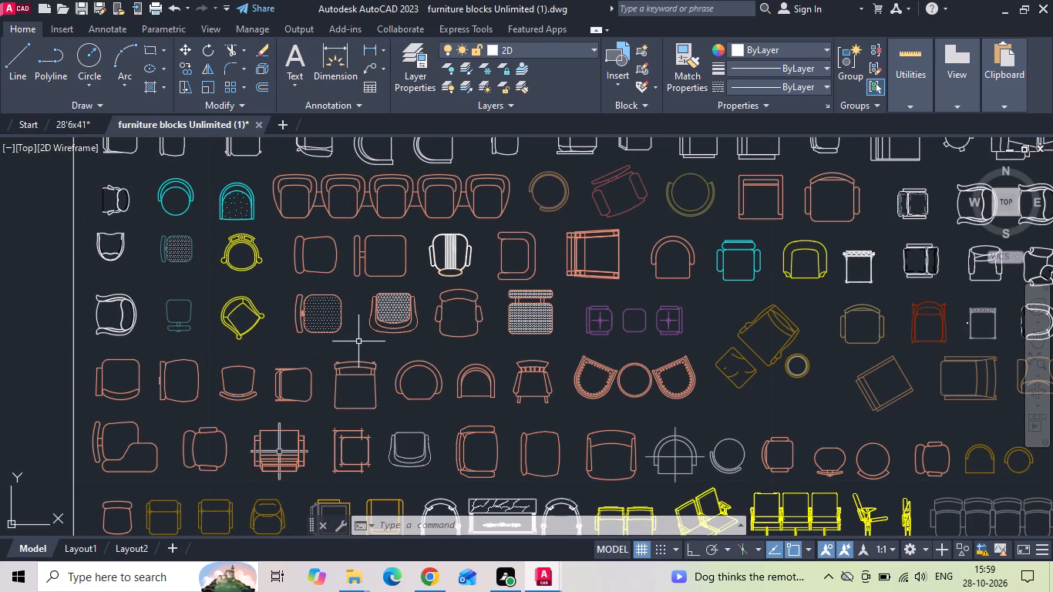
middle_click_drag(397, 432, 393, 258)
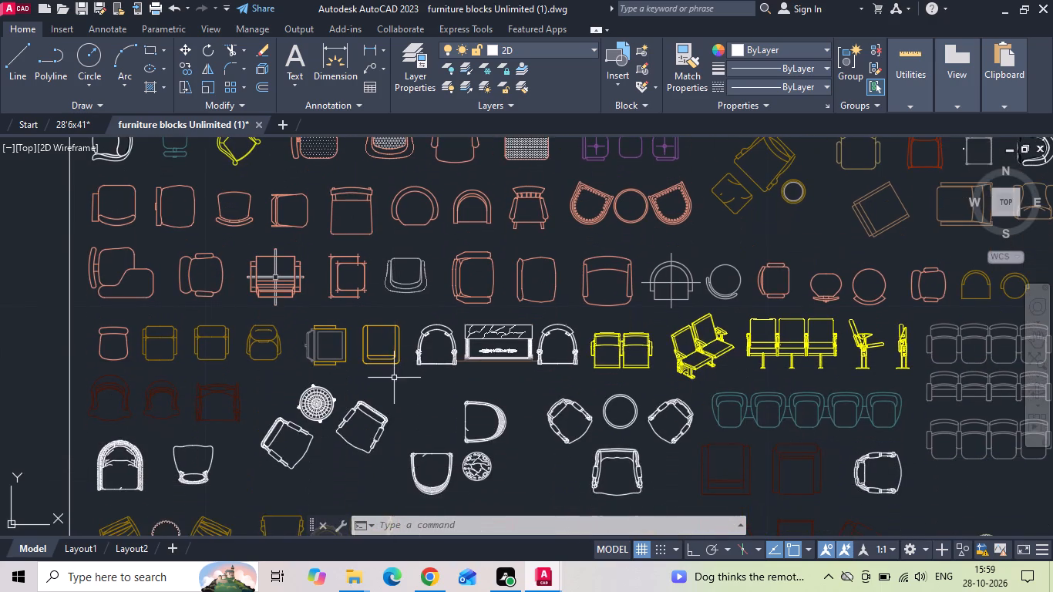
middle_click_drag(394, 381, 406, 283)
scroll(408, 321, "down", 1)
middle_click_drag(398, 381, 395, 328)
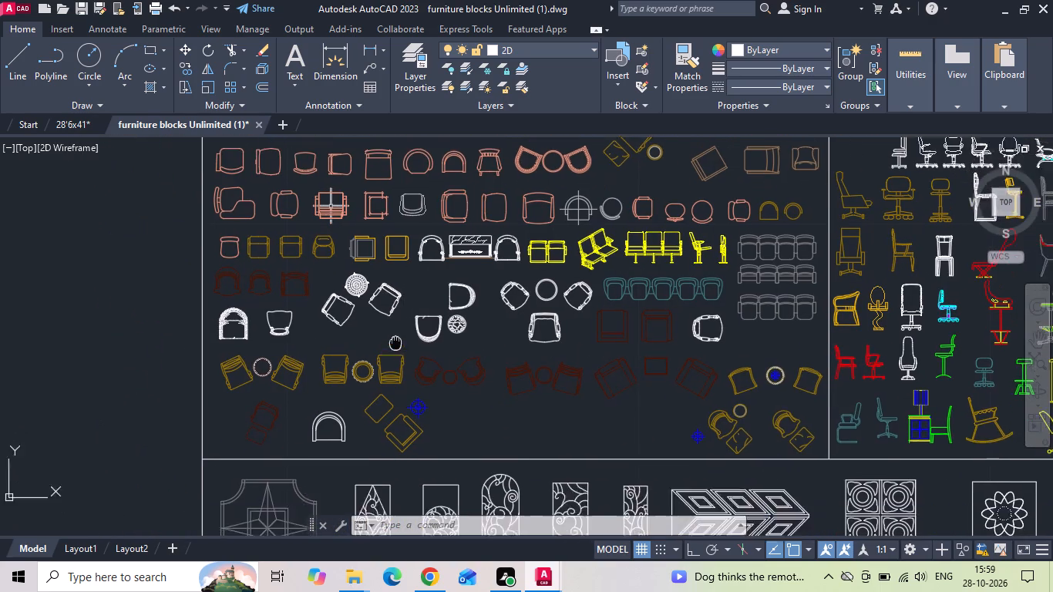
middle_click_drag(395, 328, 395, 326)
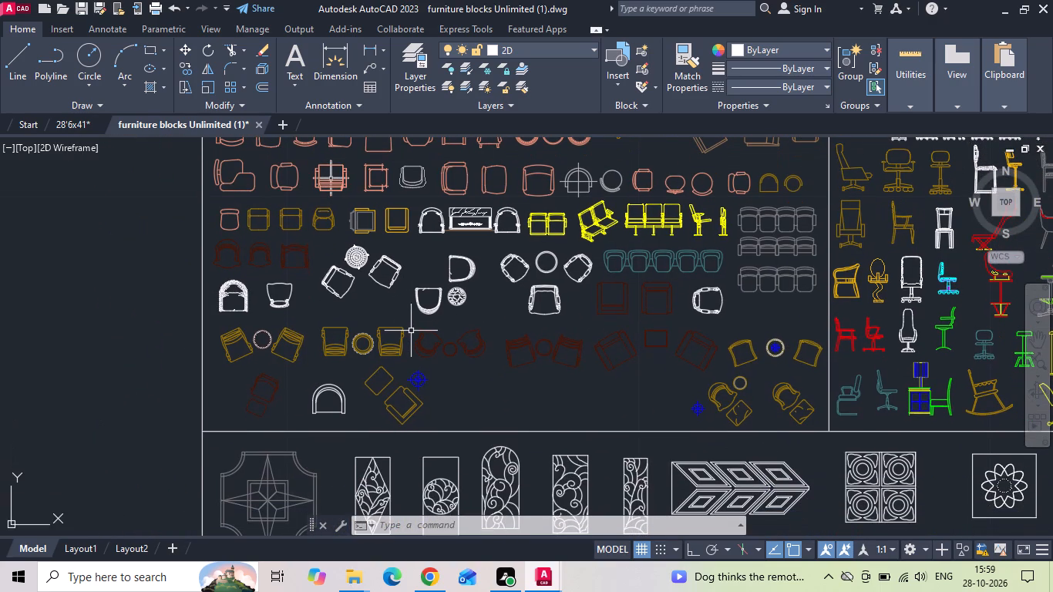
middle_click_drag(390, 260, 400, 324)
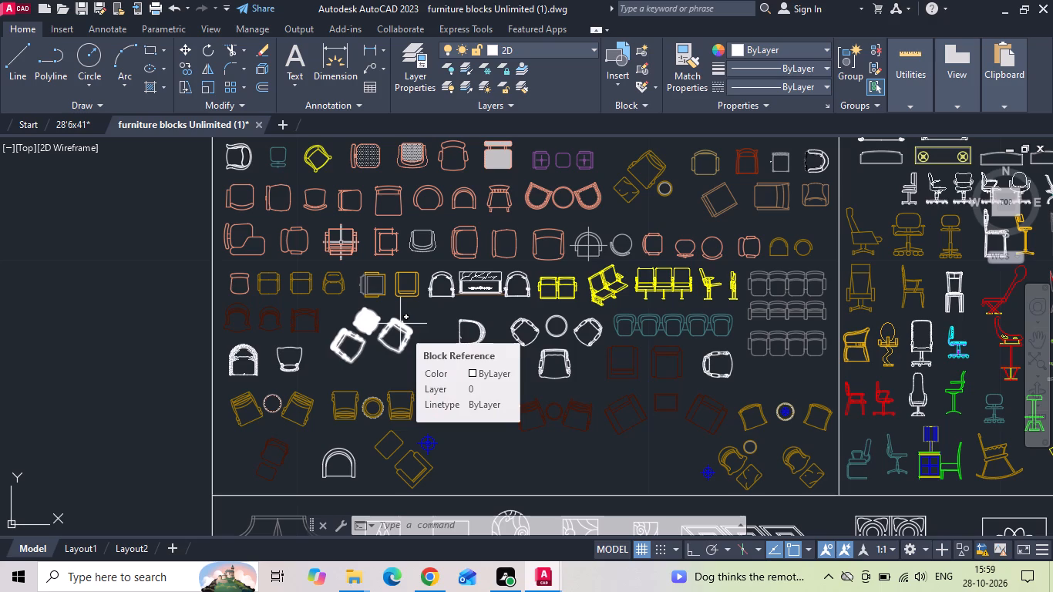
scroll(318, 274, "up", 2)
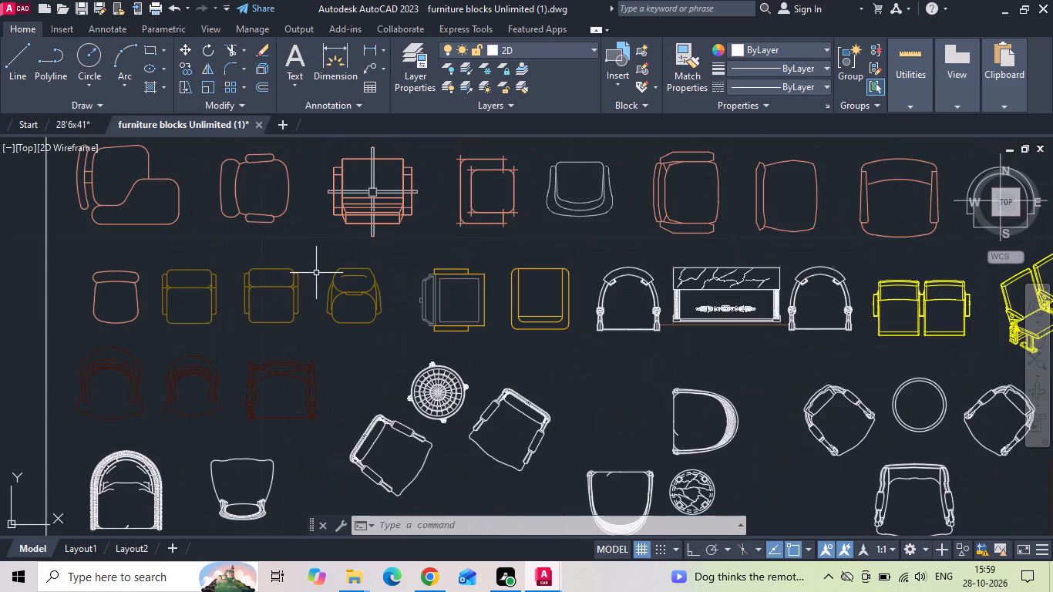
middle_click_drag(362, 257, 361, 442)
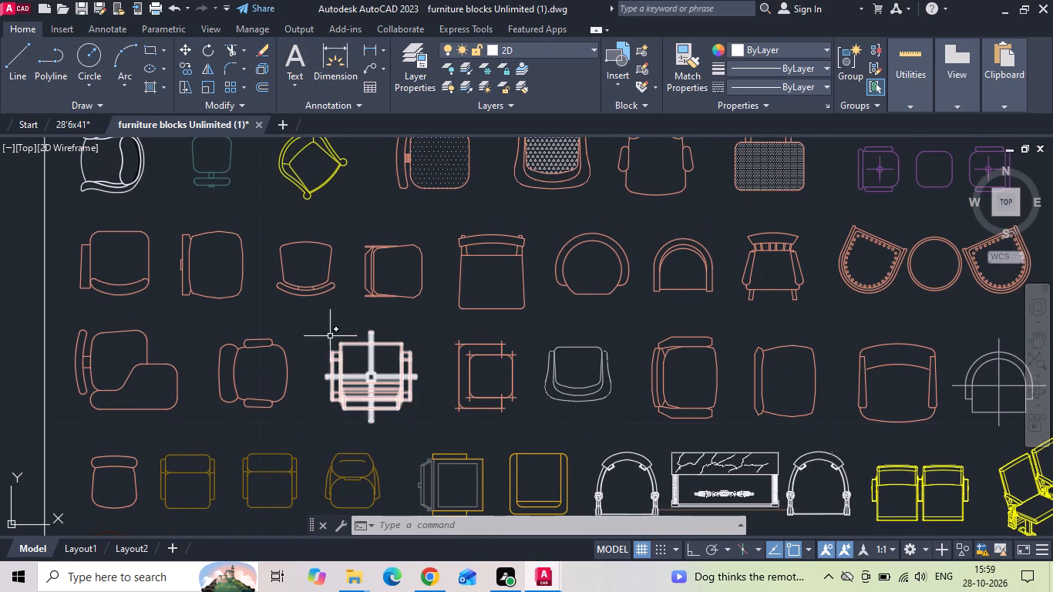
left_click(292, 298)
left_click(290, 281)
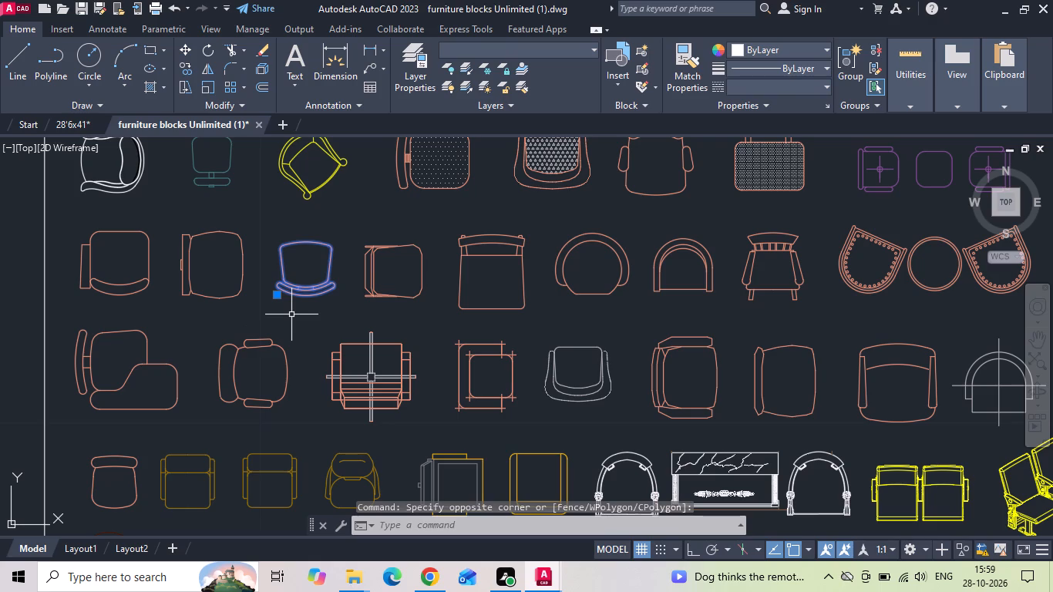
scroll(294, 382, "down", 2)
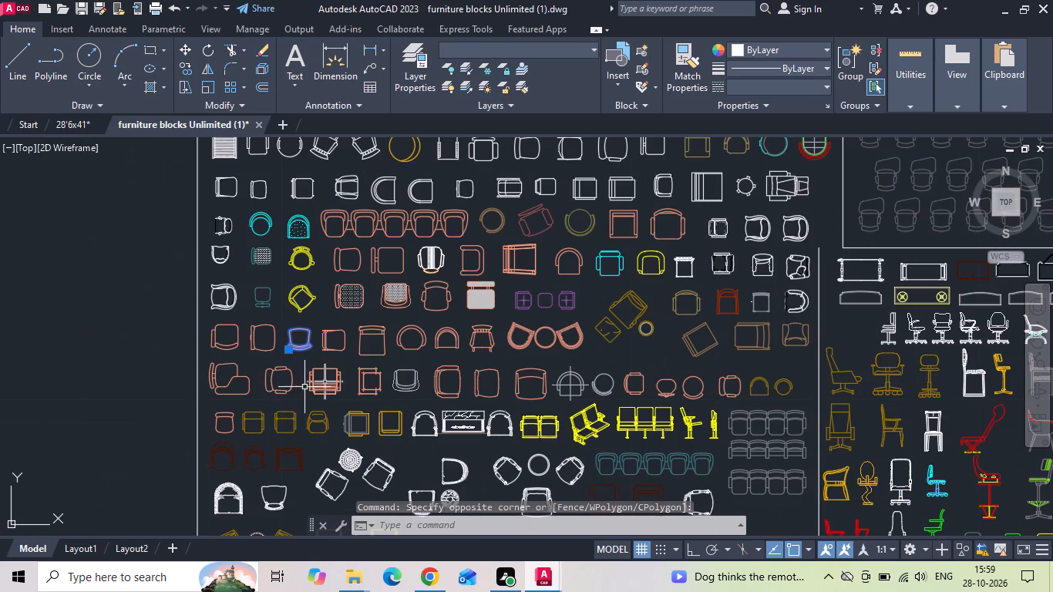
middle_click_drag(477, 301, 486, 405)
middle_click_drag(500, 310, 503, 331)
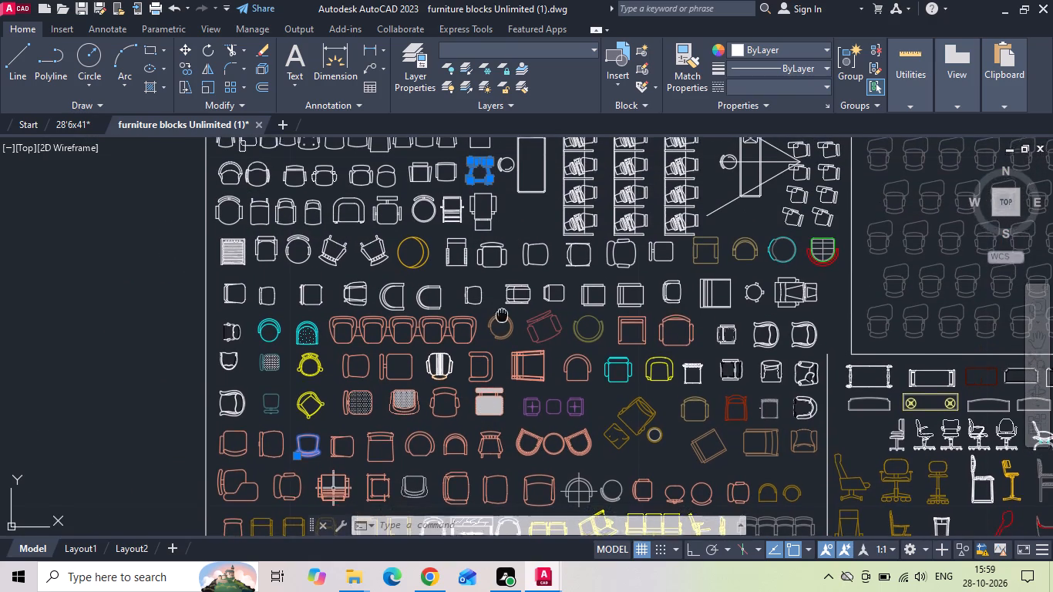
middle_click_drag(503, 331, 503, 384)
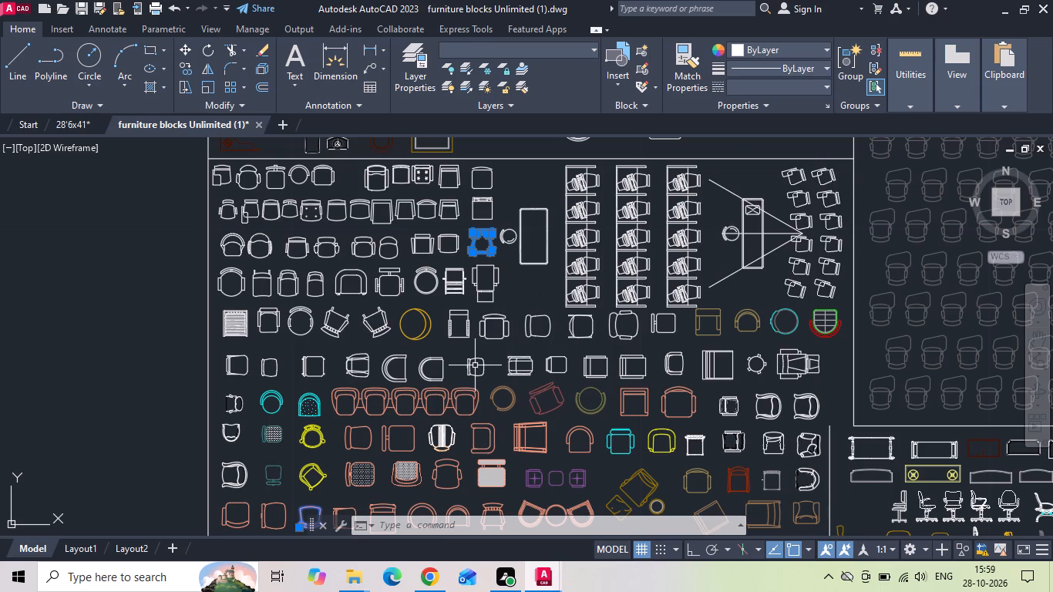
key("ctrl+c")
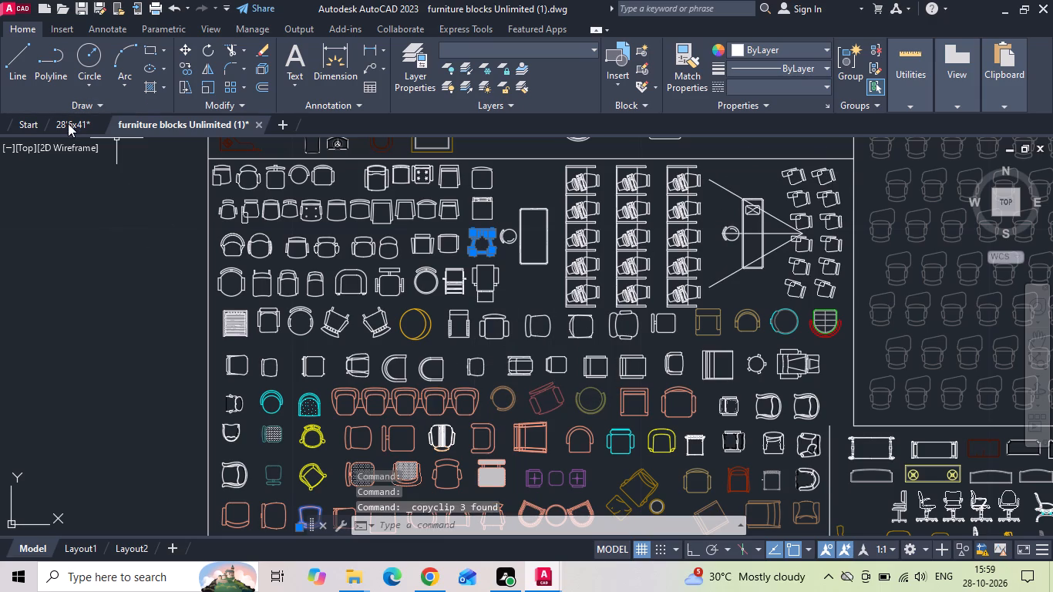
Paste the two copied chairs into the 28'6x41 drawing, between the ground-floor kitchen counter and the dining table.
left_click(68, 123)
key("ctrl+v")
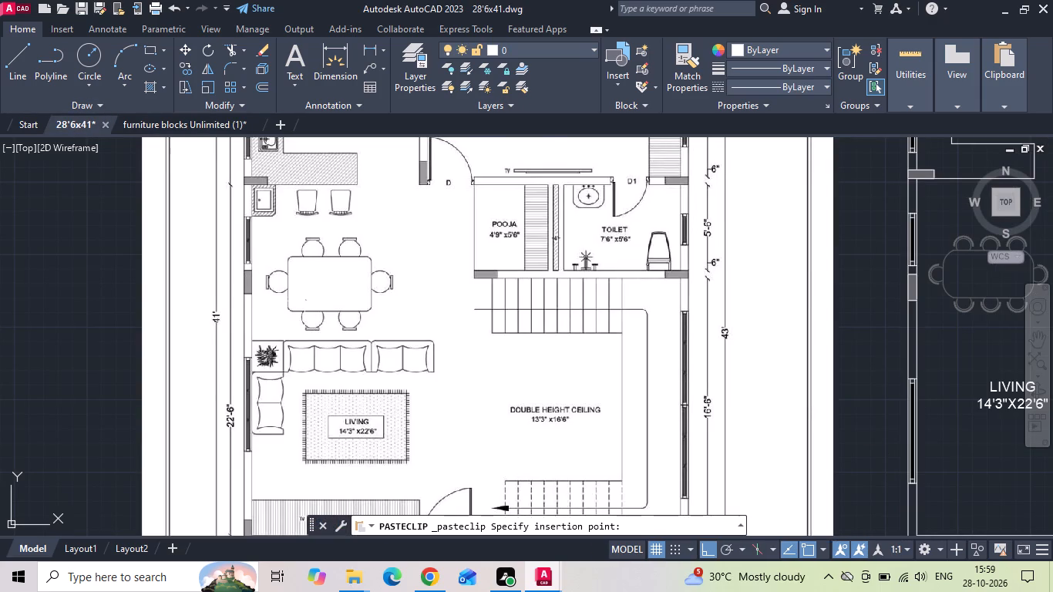
scroll(307, 302, "down", 1)
scroll(730, 230, "up", 1)
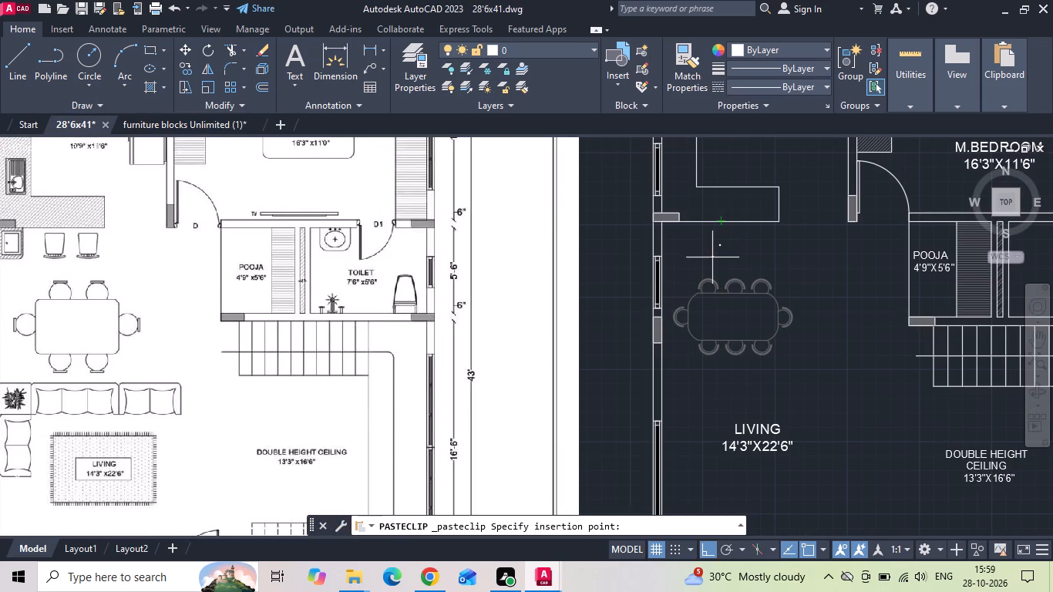
left_click(712, 257)
Scale both pasted chairs together by a factor of 39.3701.
scroll(726, 251, "up", 5)
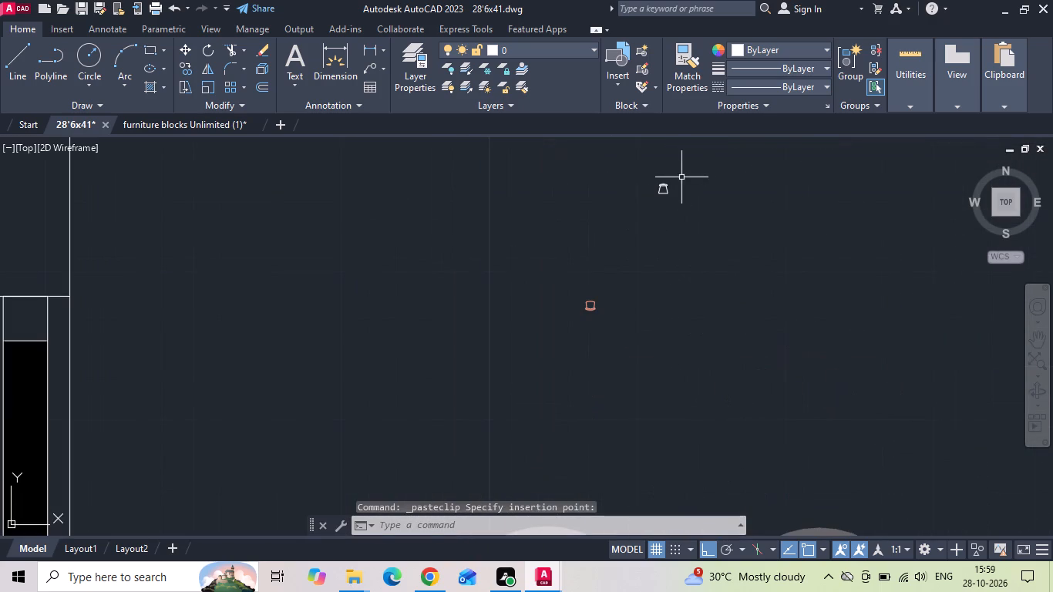
left_click(683, 177)
left_click(577, 342)
right_click(574, 248)
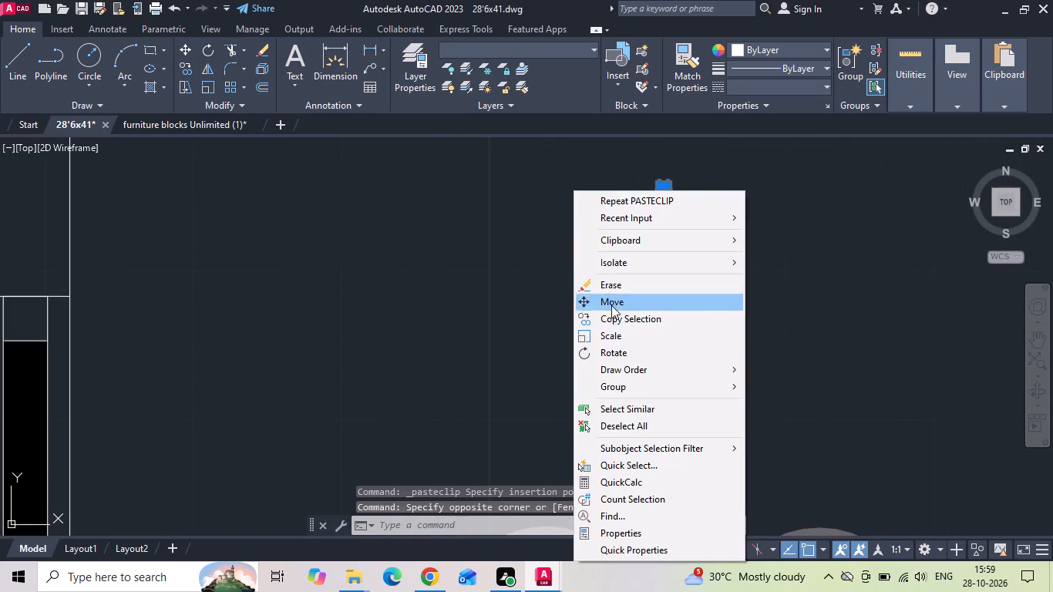
left_click(611, 333)
left_click_drag(611, 284, 614, 313)
type("39.3701")
key("Return")
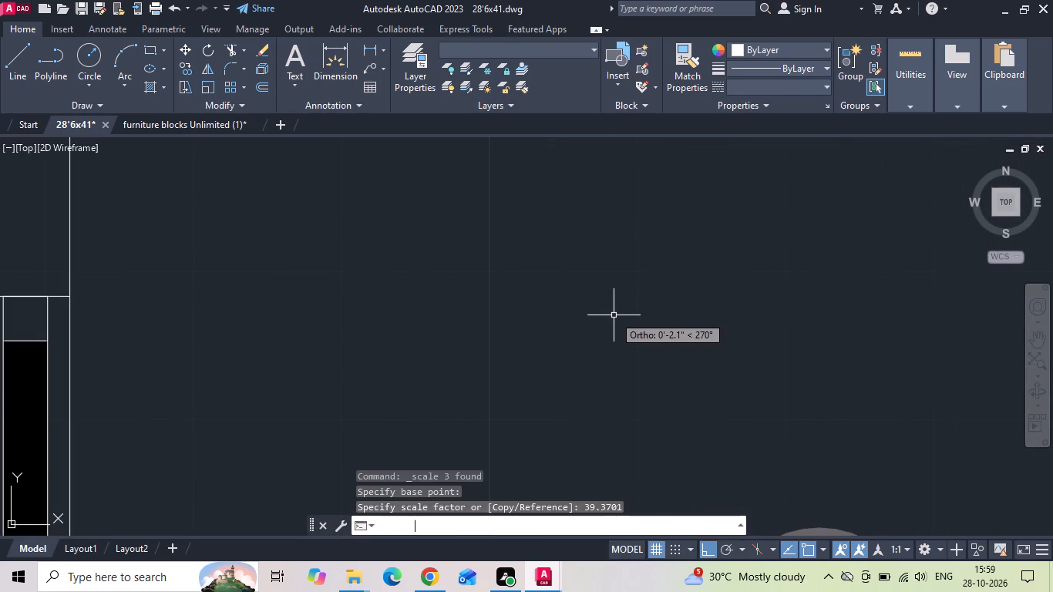
Move the orange chair from outside the outer wall to the kitchen counter's lower edge, above the dining table.
scroll(607, 318, "down", 5)
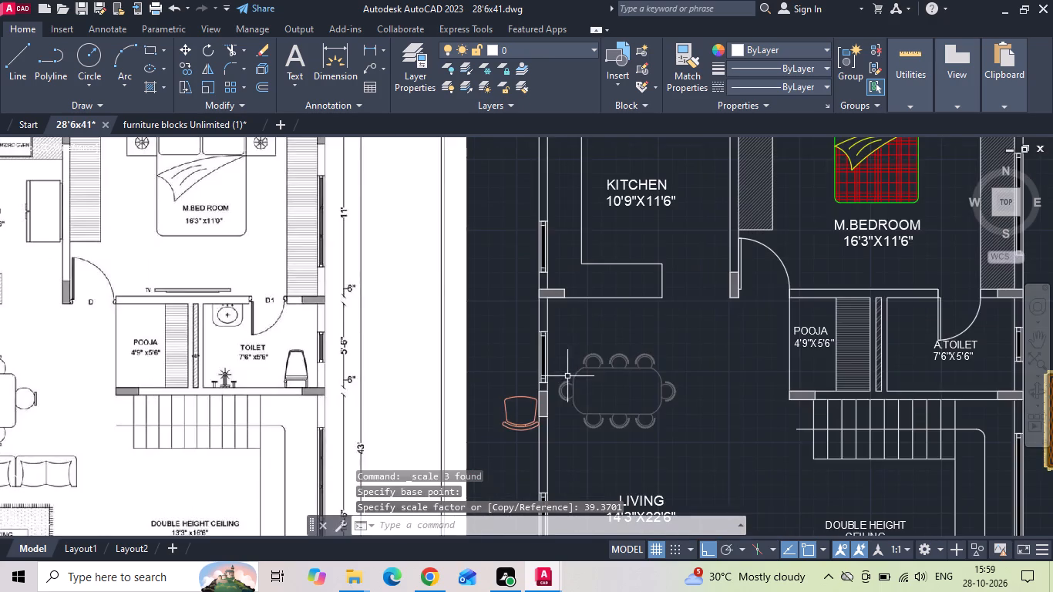
scroll(563, 366, "down", 2)
scroll(552, 403, "up", 2)
left_click(537, 383)
scroll(537, 379, "down", 1)
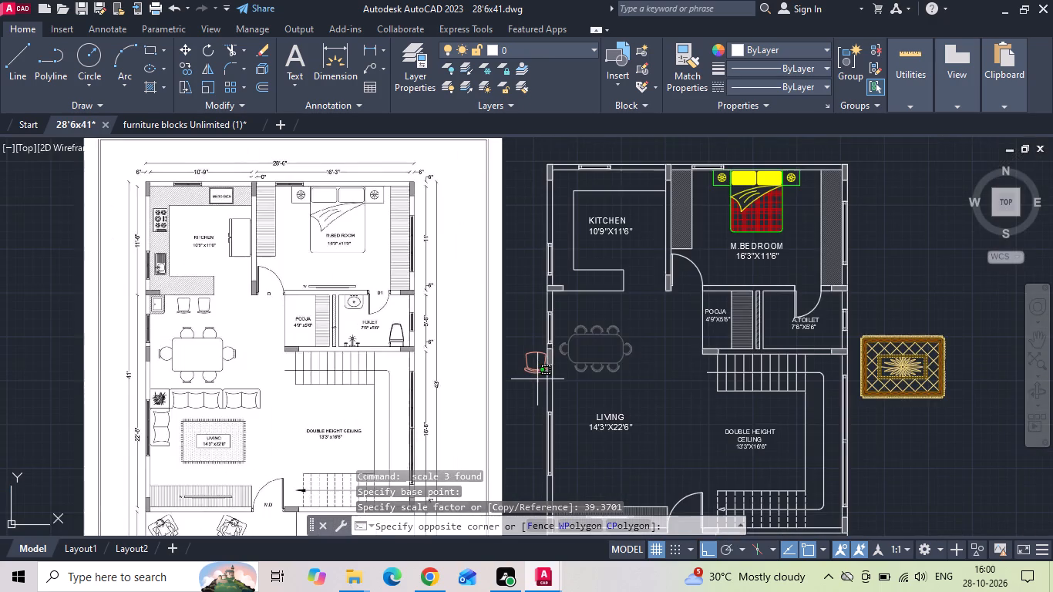
scroll(533, 370, "up", 1)
left_click(530, 345)
right_click(530, 345)
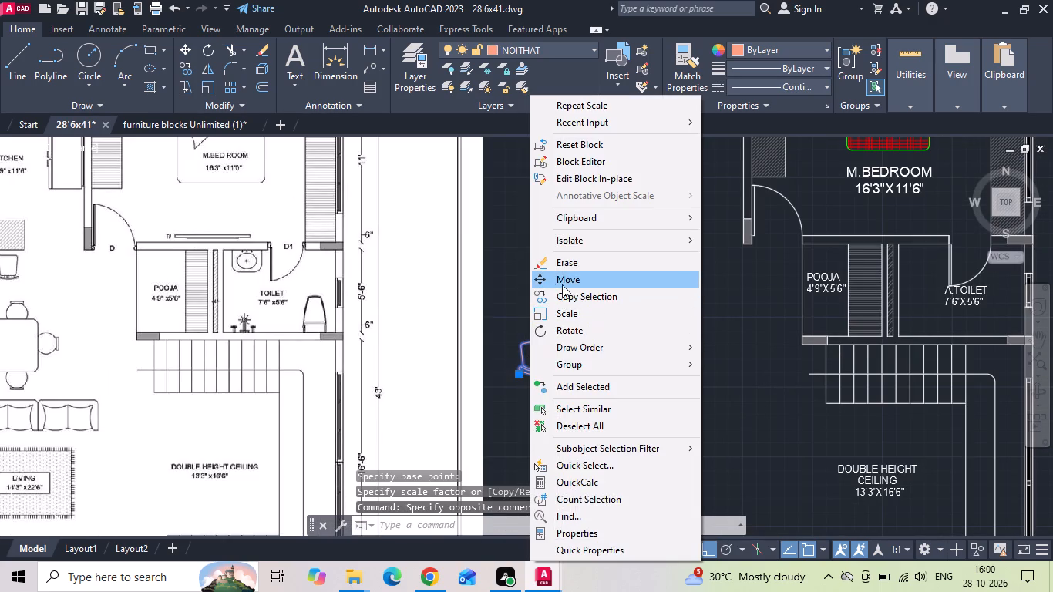
left_click(564, 280)
left_click(537, 343)
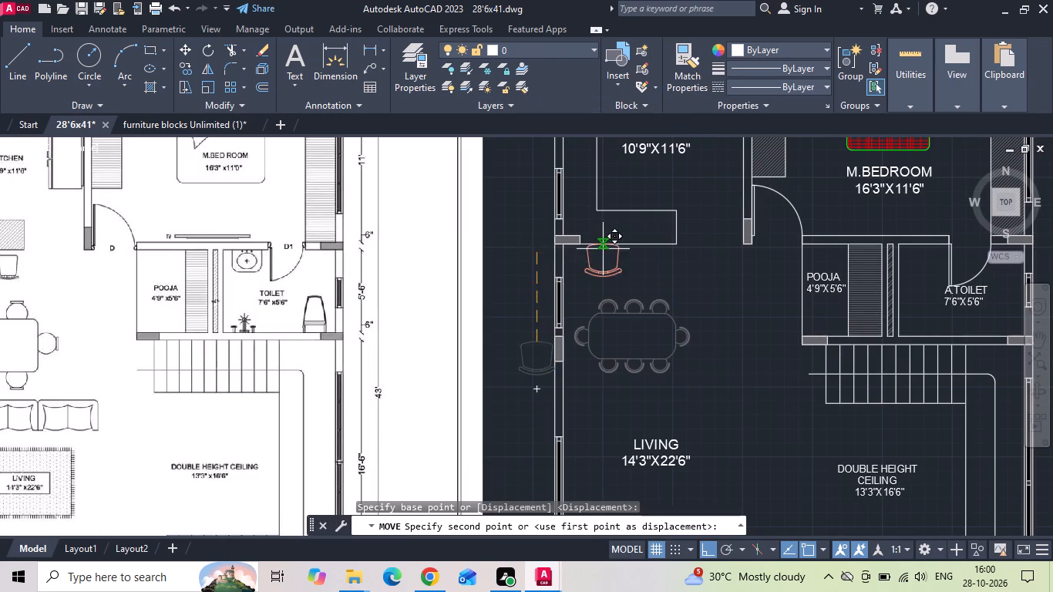
left_click(603, 249)
Erase the white tapered chair lying in the empty space above the ground-floor plan.
scroll(604, 303, "down", 1)
middle_click_drag(654, 274, 631, 398)
scroll(747, 154, "up", 2)
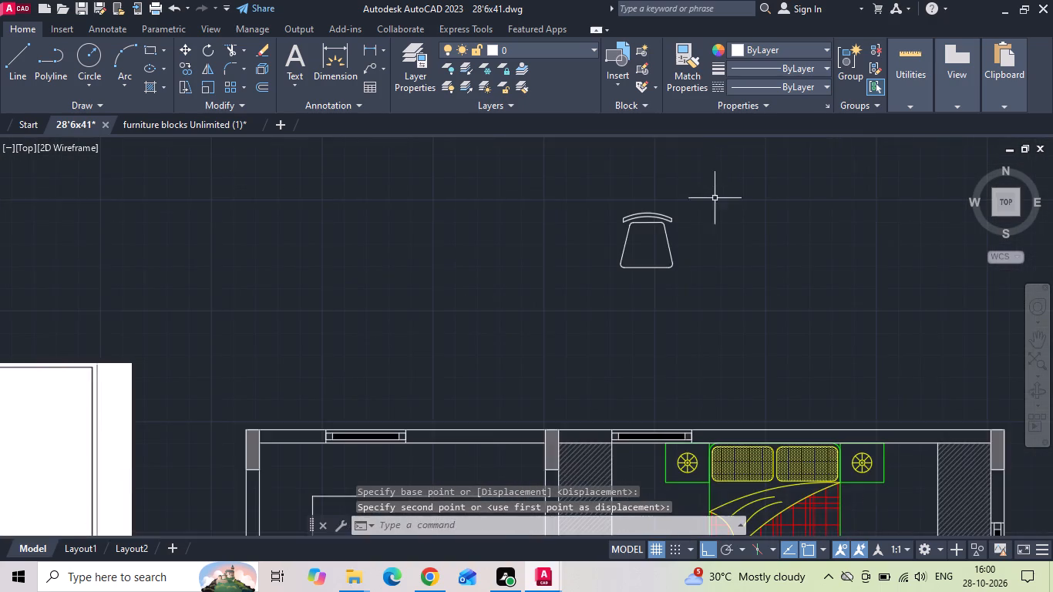
scroll(725, 207, "down", 2)
scroll(204, 426, "up", 2)
scroll(203, 422, "down", 3)
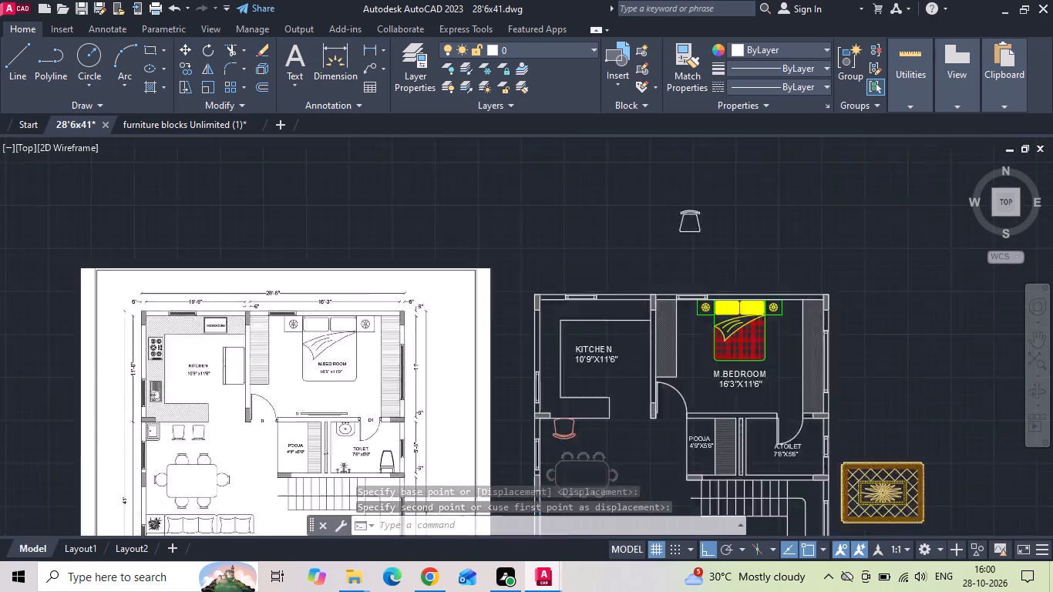
scroll(414, 456, "up", 3)
scroll(433, 401, "down", 2)
left_click_drag(616, 203, 596, 196)
left_click(539, 159)
key("Delete")
Scale down the orange chair at the kitchen counter slightly, using the midpoint of its edge touching the counter as base point.
middle_click_drag(536, 361, 675, 261)
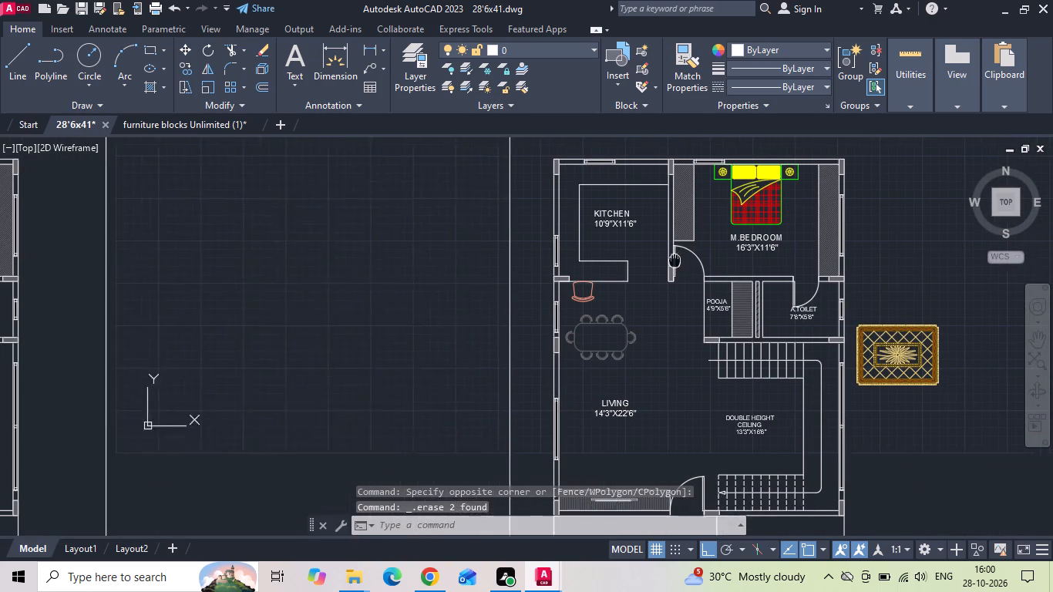
scroll(577, 318, "up", 3)
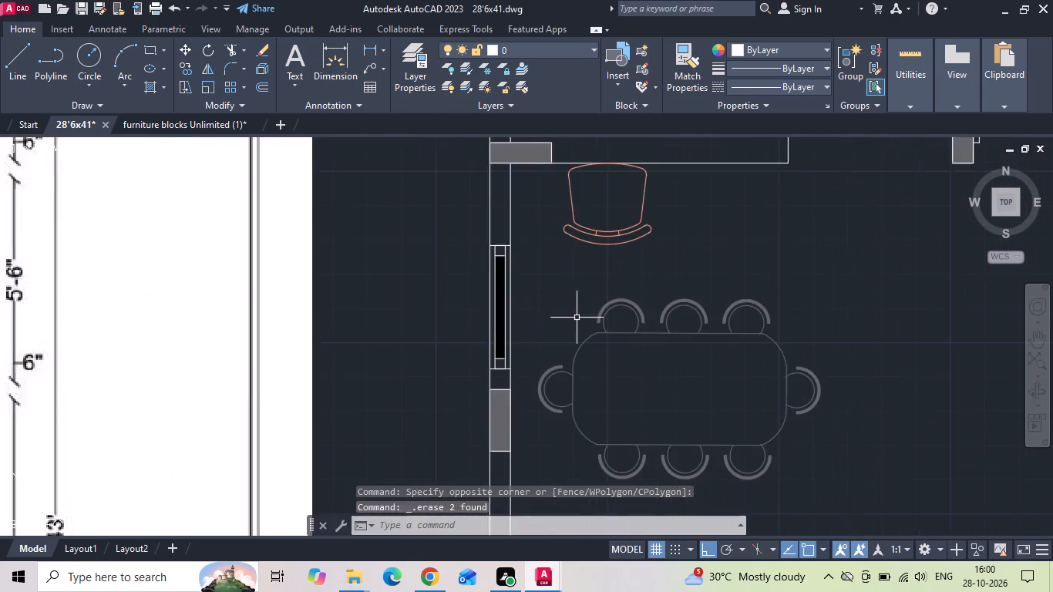
scroll(612, 311, "down", 2)
left_click(641, 266)
right_click(638, 270)
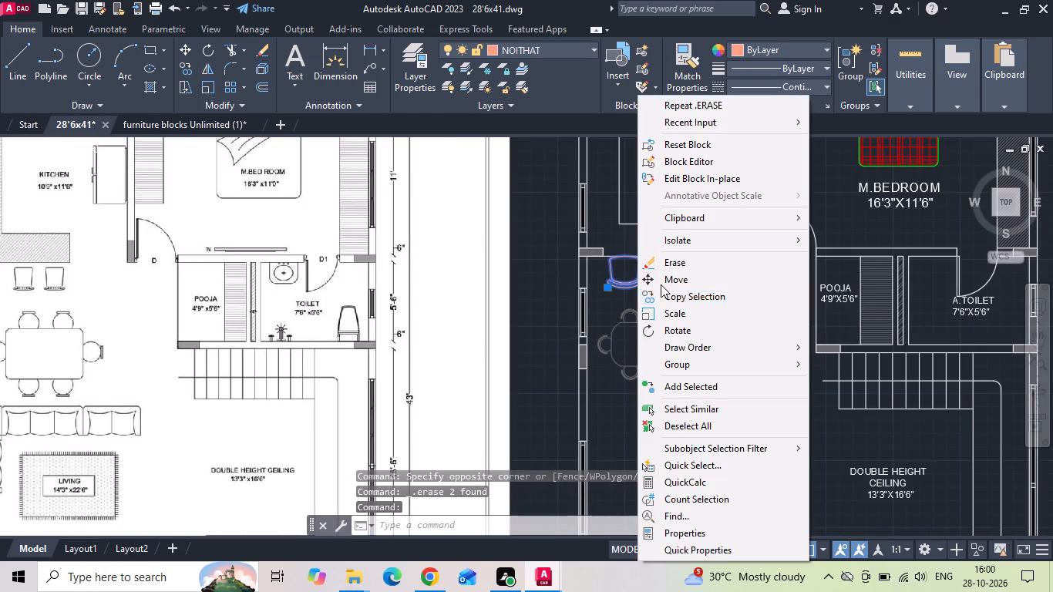
left_click(675, 311)
scroll(631, 290, "up", 2)
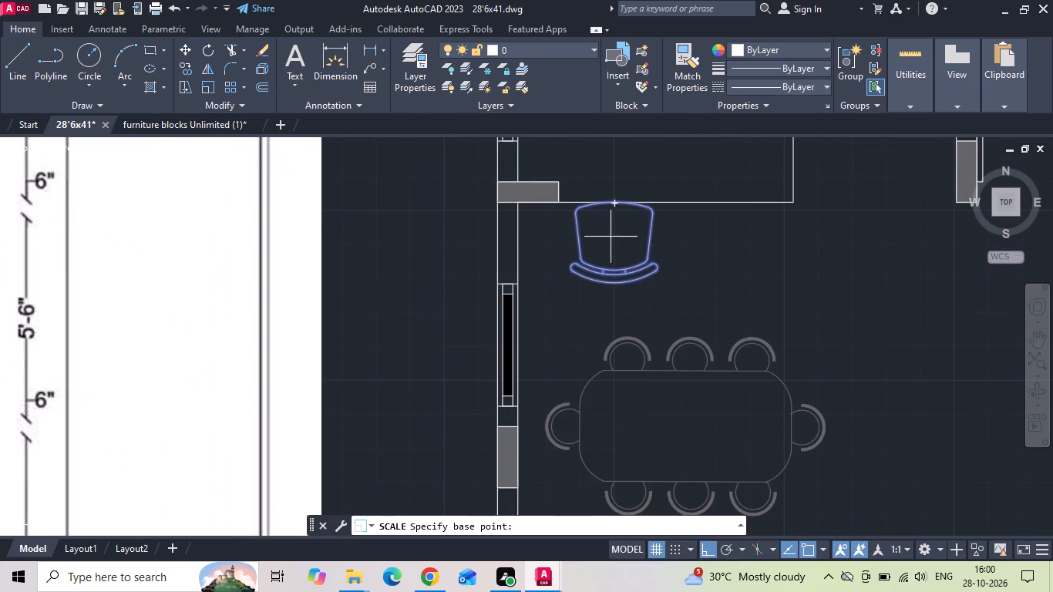
left_click(612, 208)
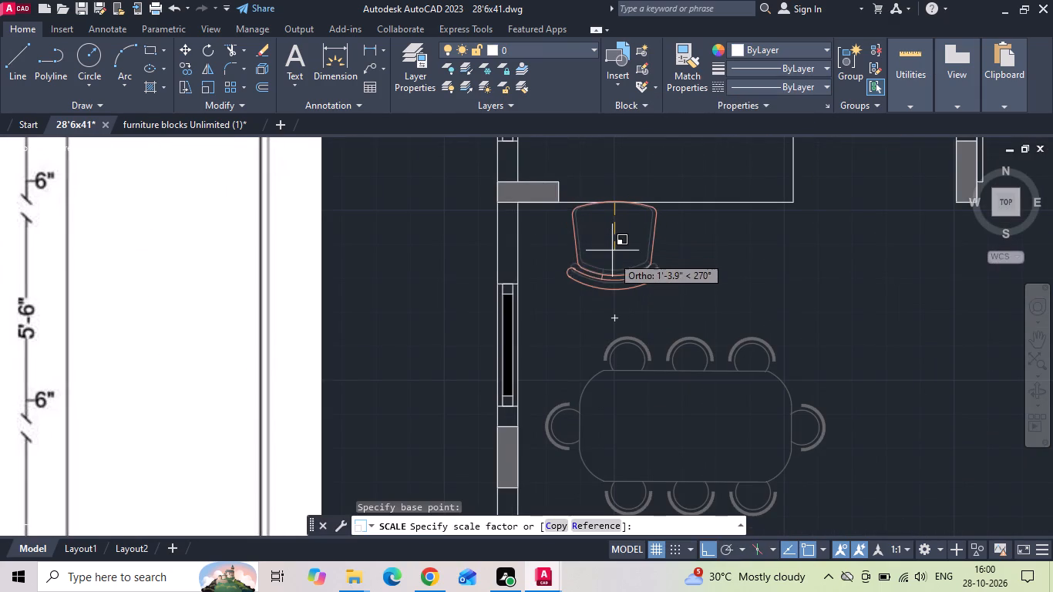
left_click(612, 239)
Copy the orange chair about 2'-6" horizontally along the kitchen counter's lower edge to make a second seat.
left_click_drag(667, 227, 652, 231)
left_click(637, 235)
right_click(637, 235)
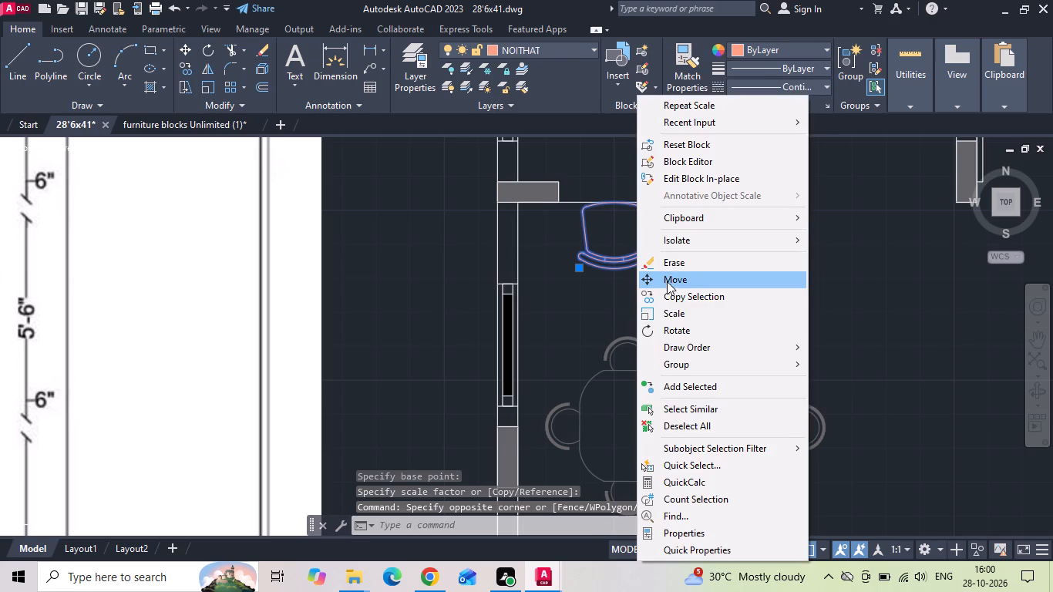
left_click(669, 292)
left_click_drag(681, 294, 701, 294)
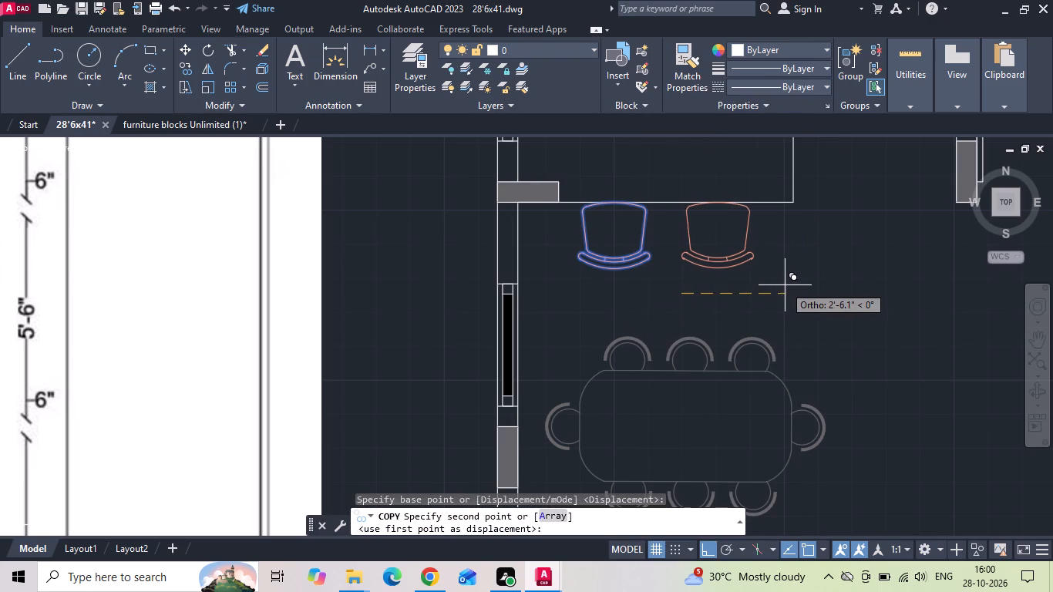
left_click(785, 285)
scroll(786, 285, "down", 2)
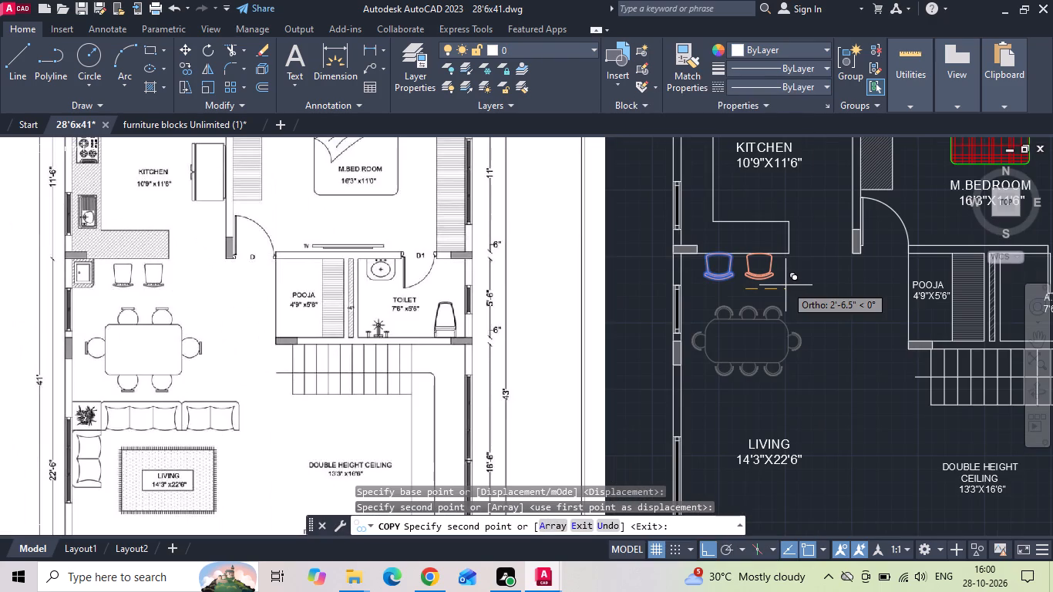
key("Escape")
Move both orange chairs together a few inches horizontally along the counter edge, away from the outer wall.
scroll(776, 253, "up", 2)
left_click_drag(779, 282, 762, 286)
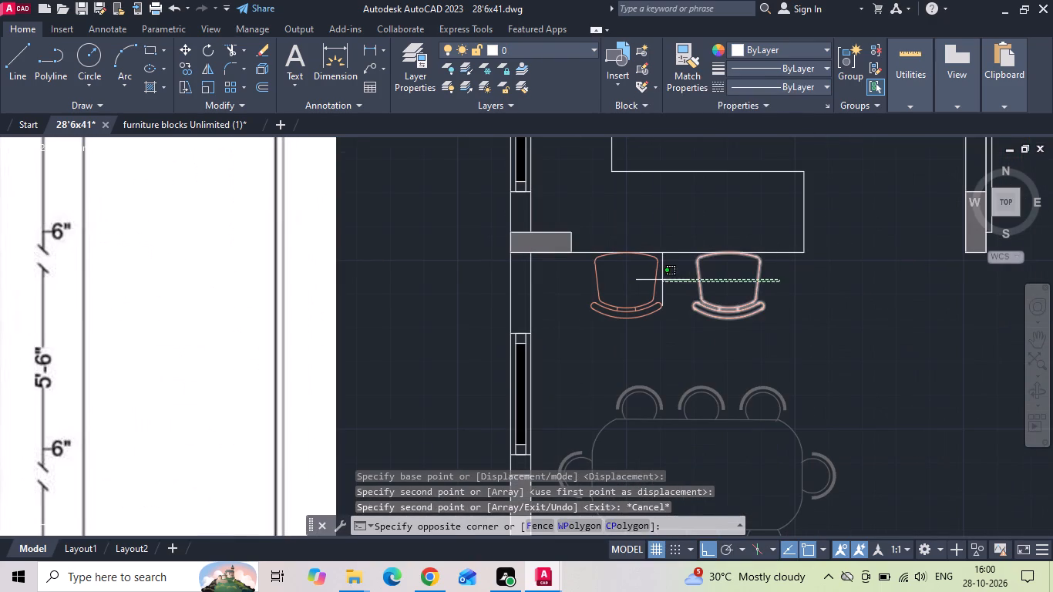
left_click(658, 280)
left_click_drag(670, 277, 634, 288)
left_click(613, 291)
right_click(613, 291)
left_click(632, 301)
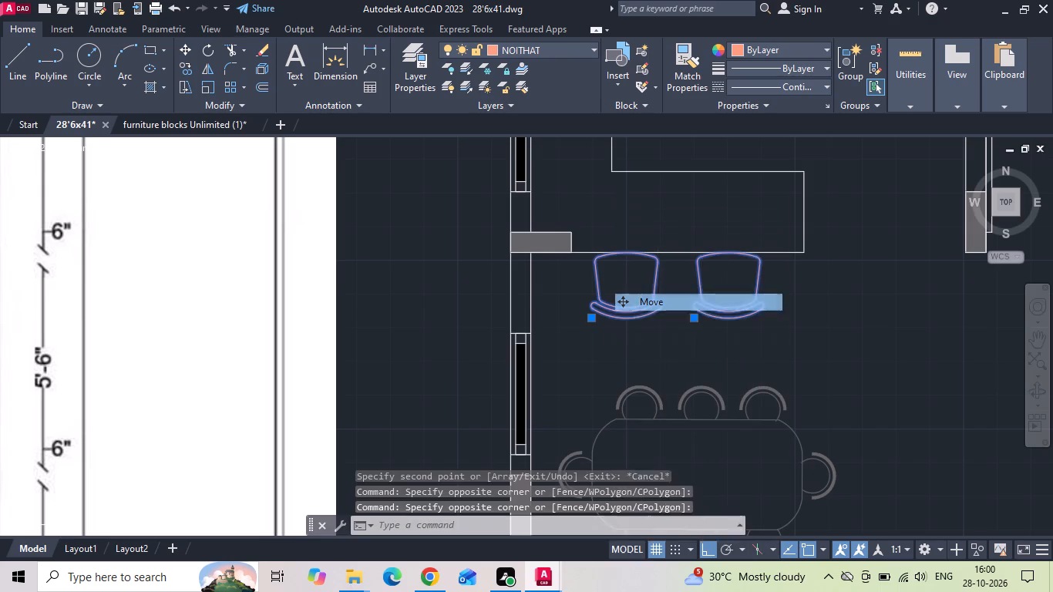
left_click(732, 365)
left_click(742, 365)
Switch to the furniture blocks drawing and look through its sofa sets, checking the green three-seat sofa.
scroll(763, 354, "down", 1)
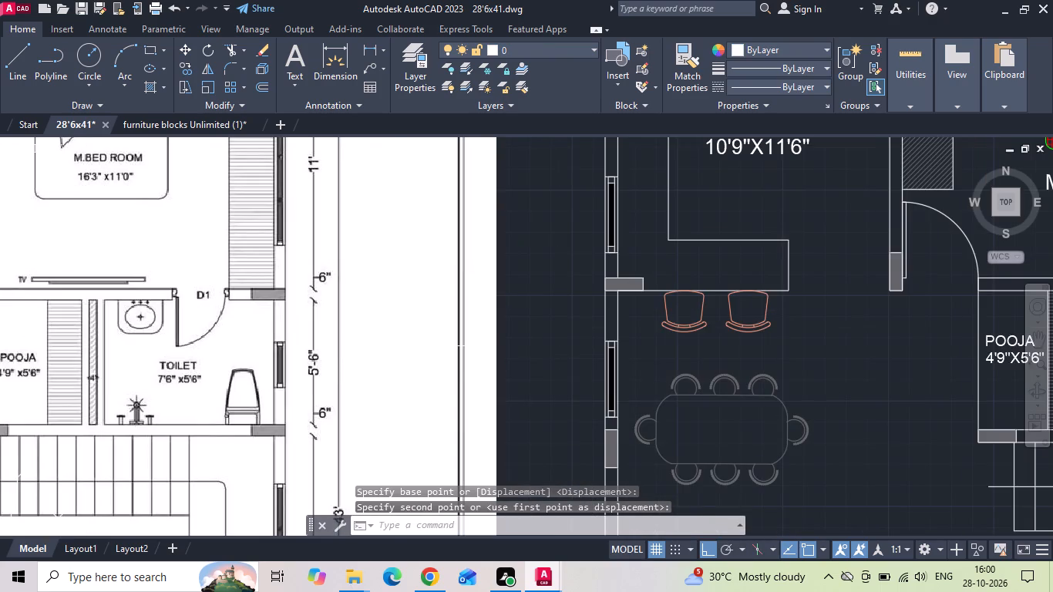
scroll(523, 326, "down", 1)
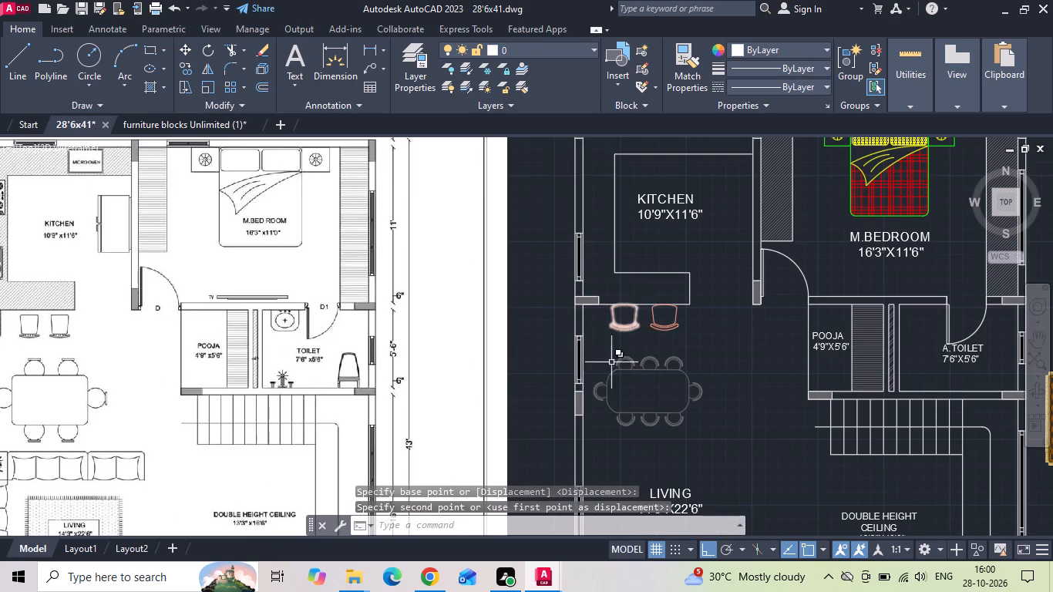
middle_click_drag(605, 379, 641, 307)
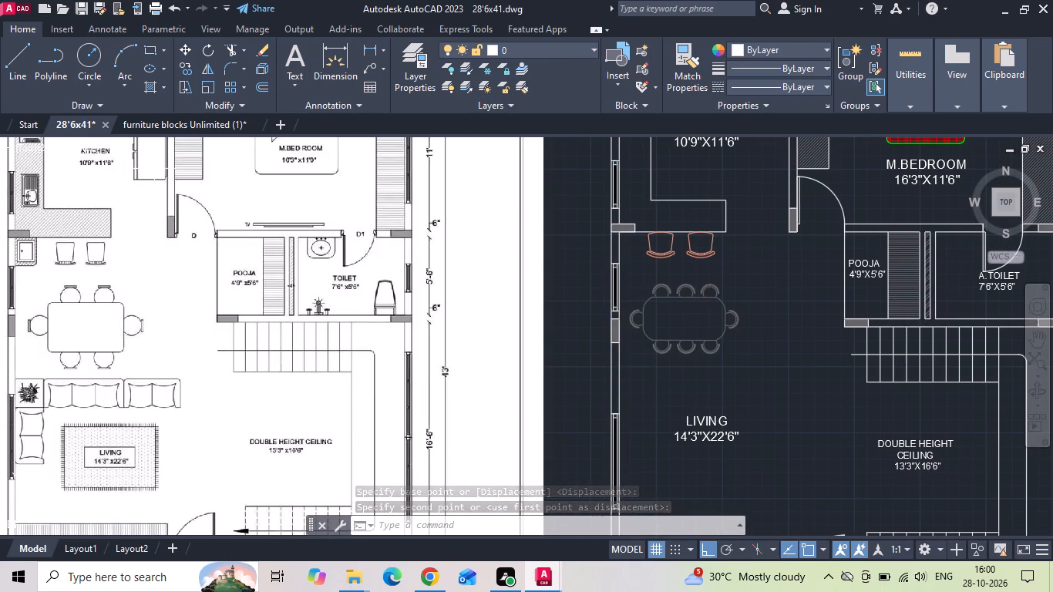
left_click(212, 123)
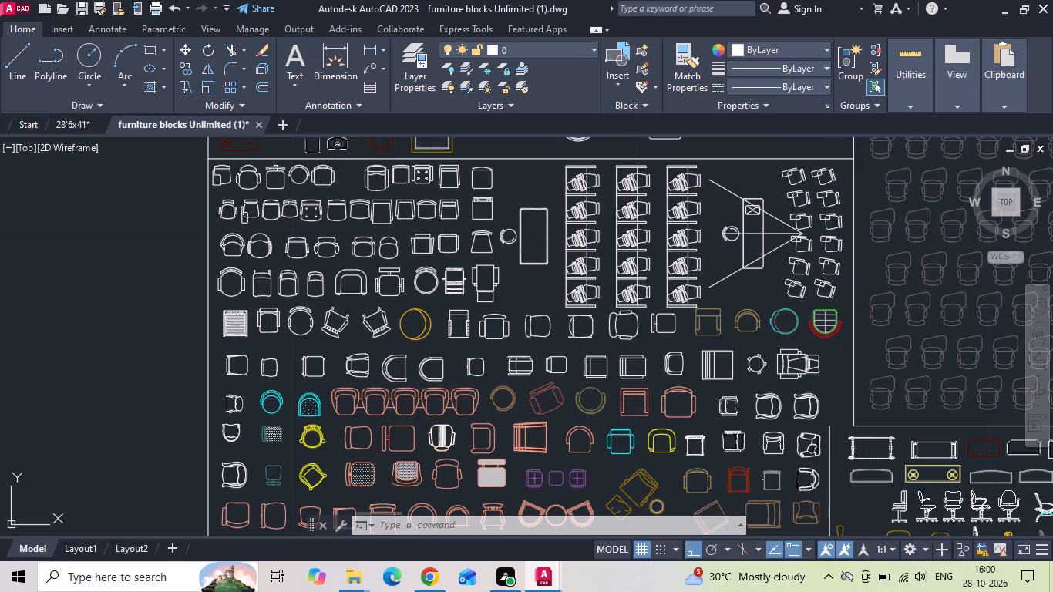
scroll(335, 307, "down", 3)
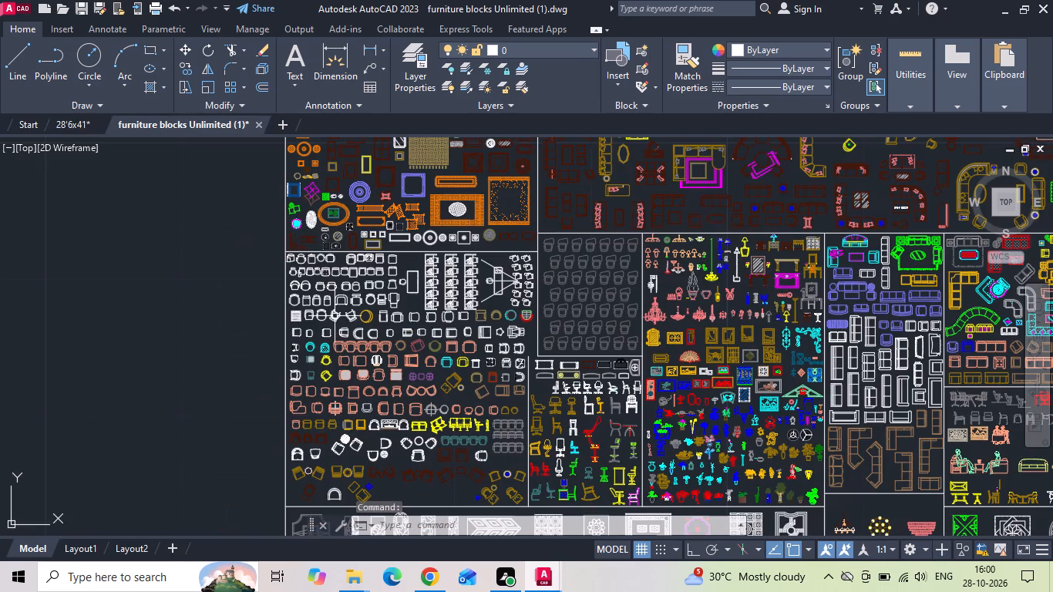
scroll(775, 187, "up", 2)
middle_click_drag(777, 205, 749, 301)
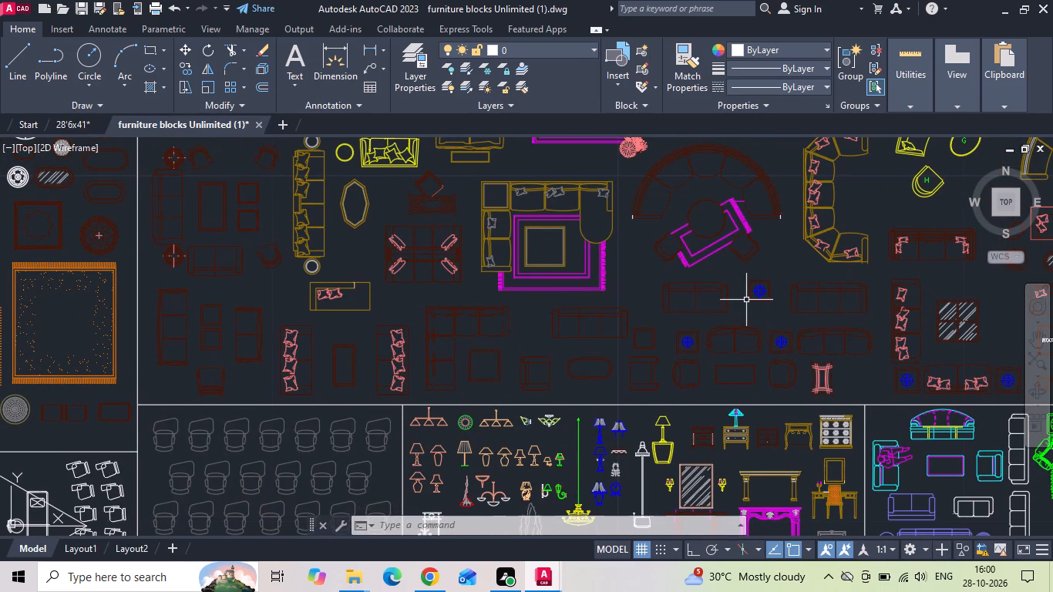
scroll(469, 394, "down", 3)
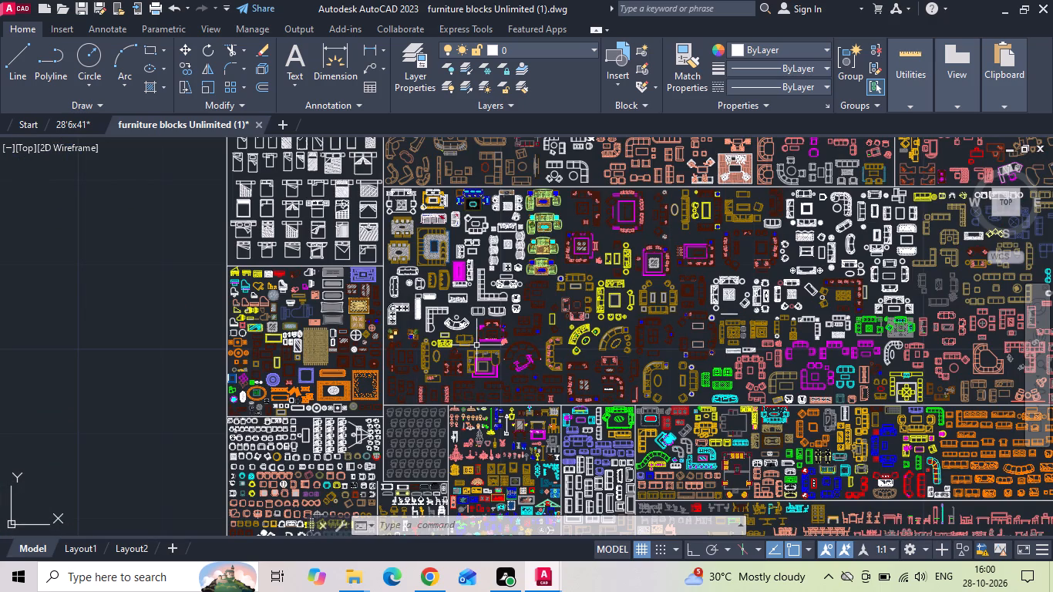
scroll(792, 402, "up", 4)
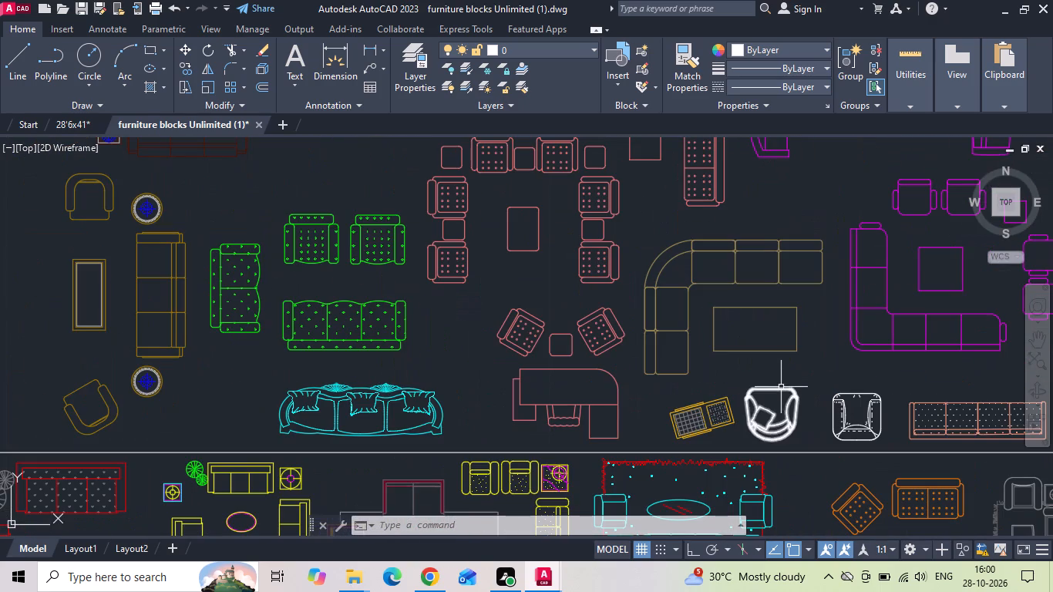
left_click(324, 302)
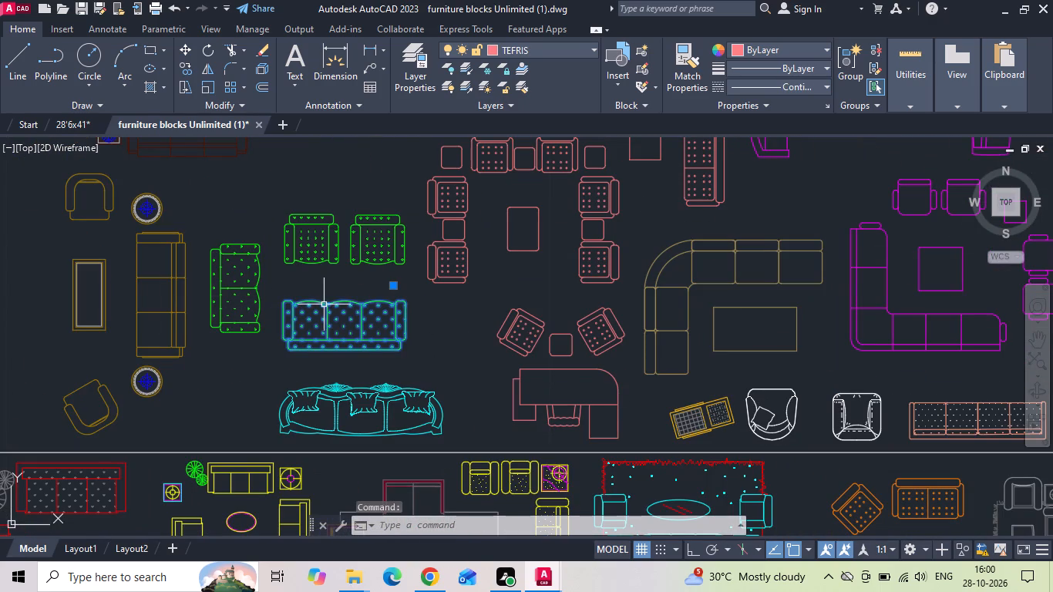
scroll(333, 329, "down", 1)
middle_click_drag(334, 285, 331, 355)
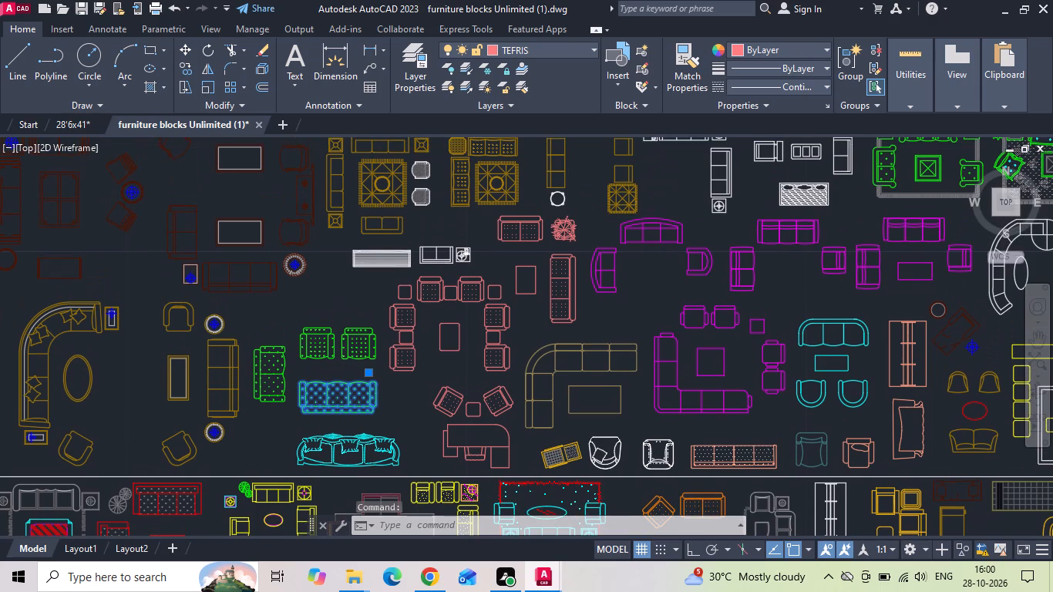
key("Escape")
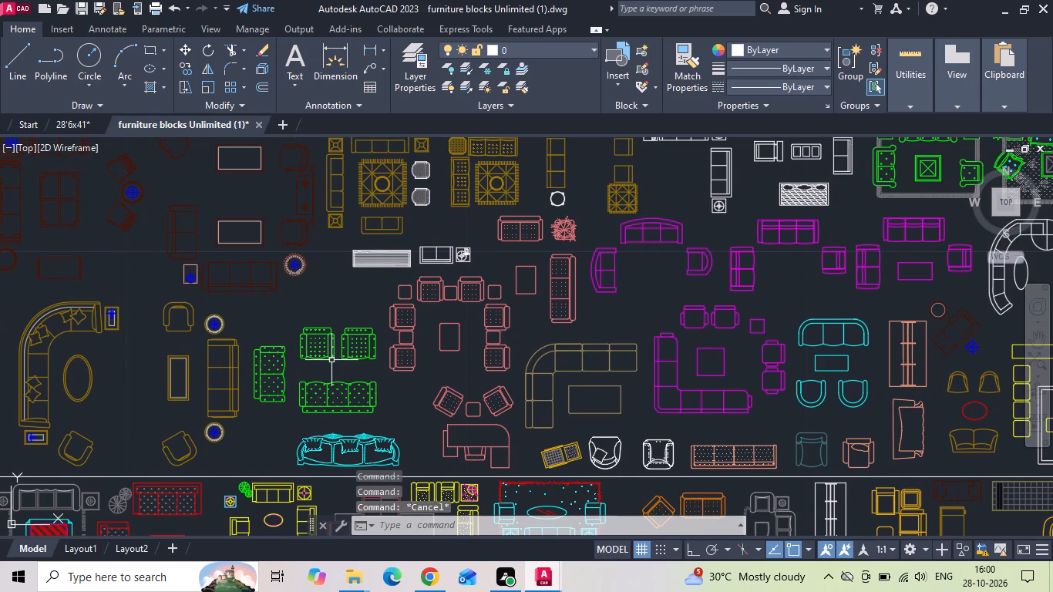
Look through the sofa sets in the furniture library for blocks that suit the living room.
scroll(331, 375, "down", 1)
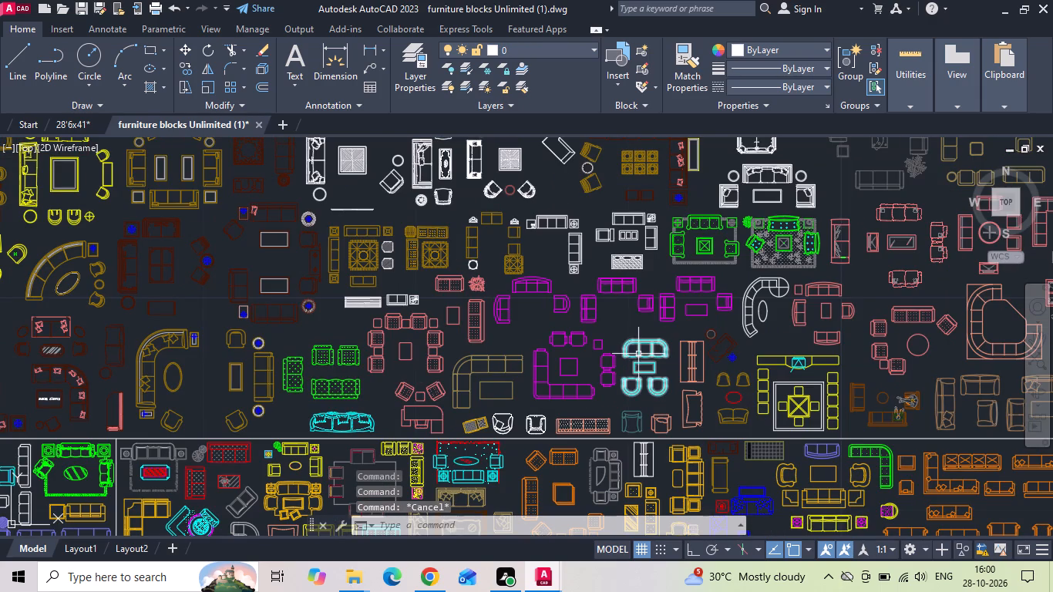
middle_click_drag(705, 377, 685, 442)
middle_click_drag(664, 295, 657, 380)
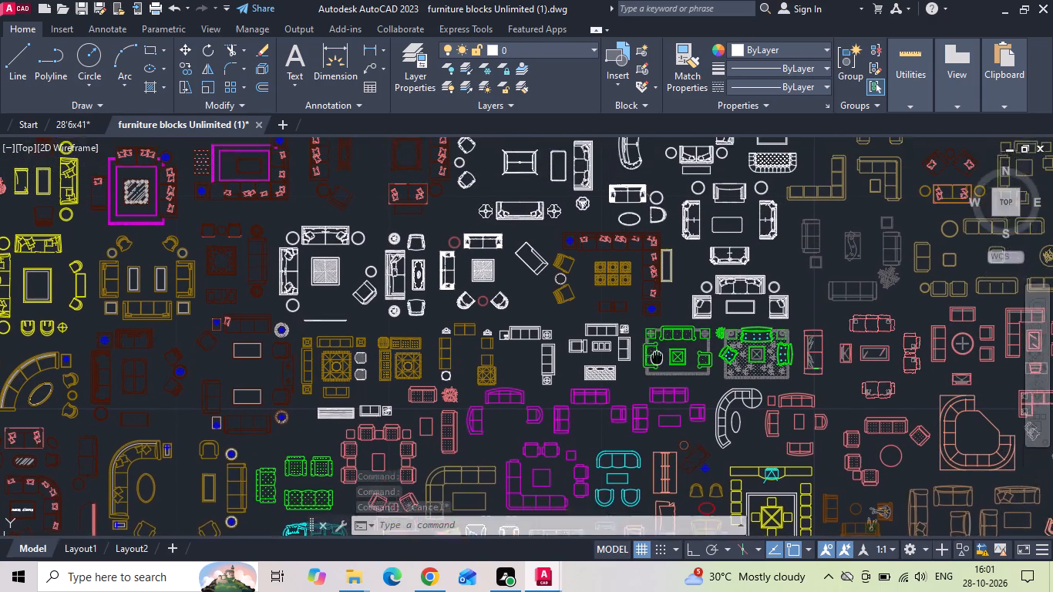
middle_click_drag(657, 380, 653, 416)
scroll(617, 359, "down", 3)
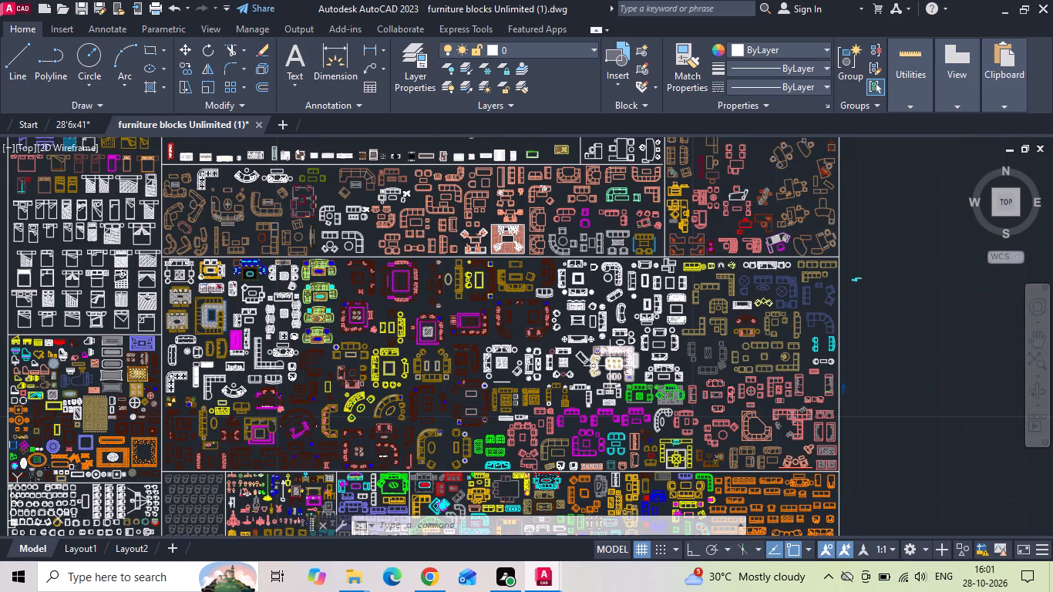
middle_click_drag(554, 293, 555, 428)
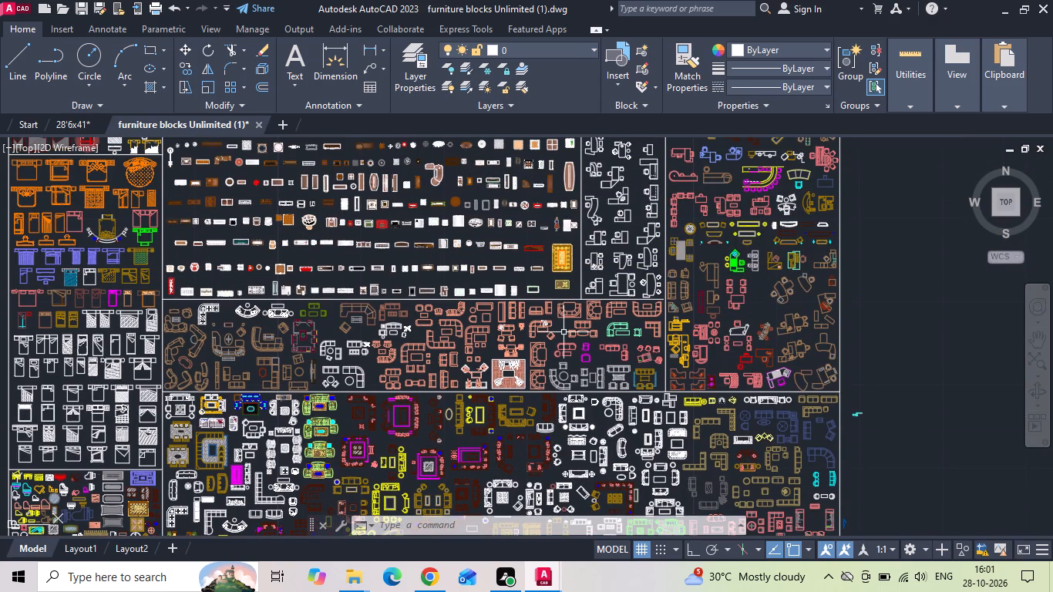
scroll(167, 348, "up", 2)
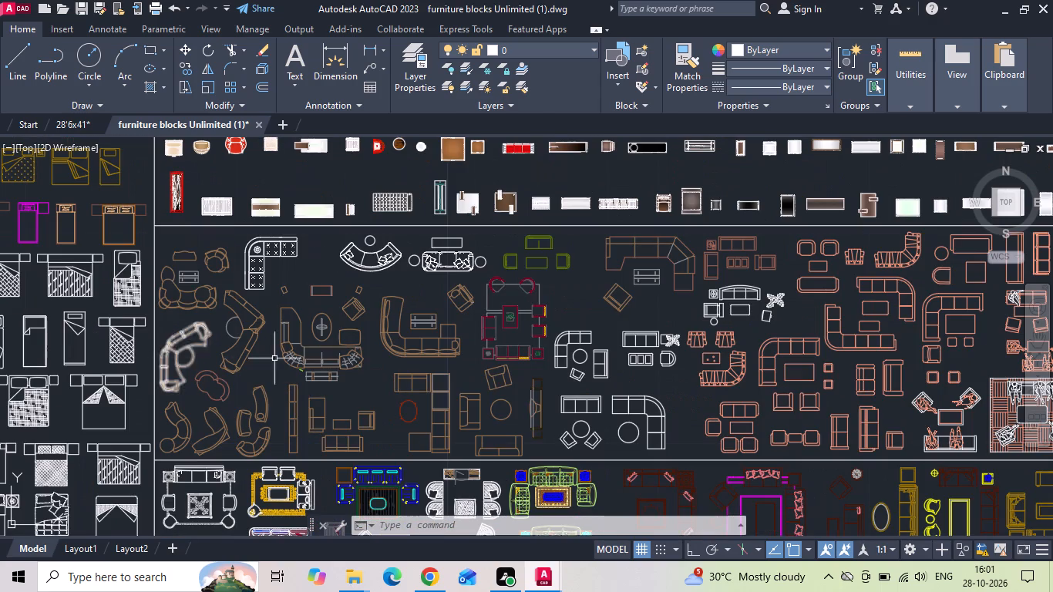
middle_click_drag(651, 376, 446, 368)
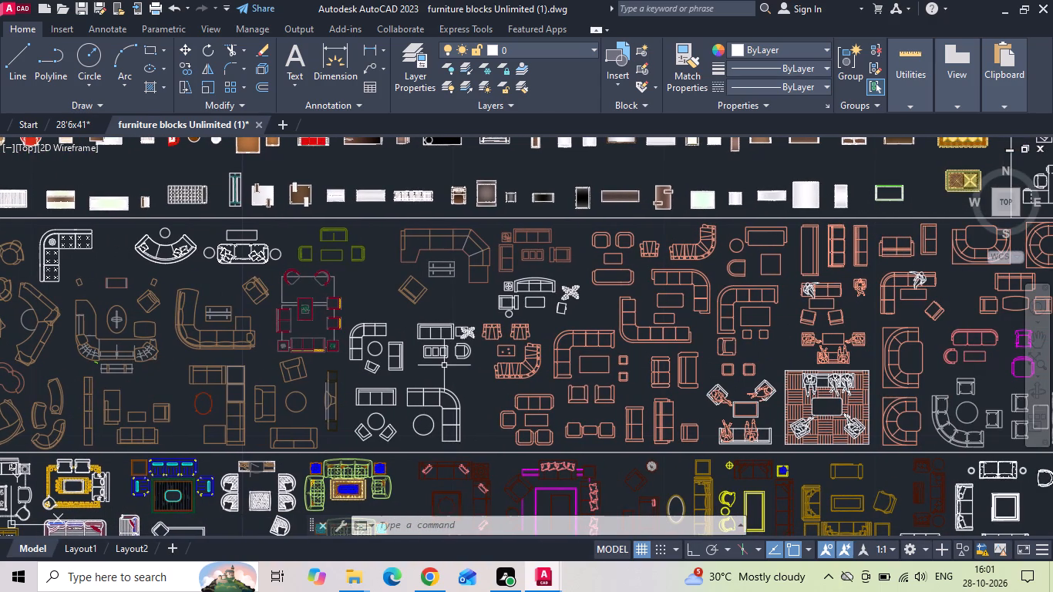
middle_click_drag(610, 401, 392, 355)
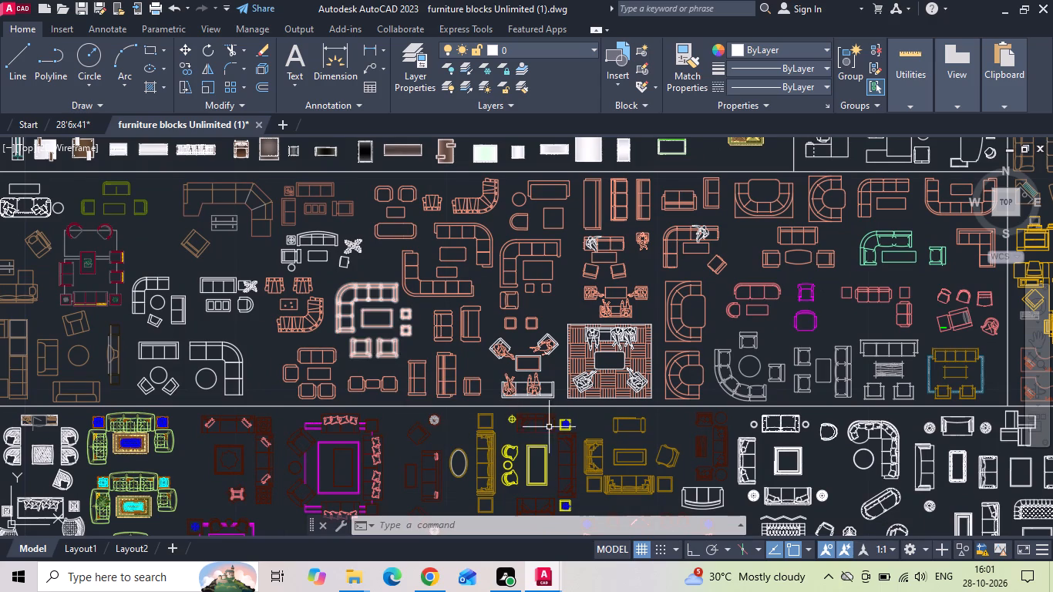
middle_click_drag(591, 457, 335, 358)
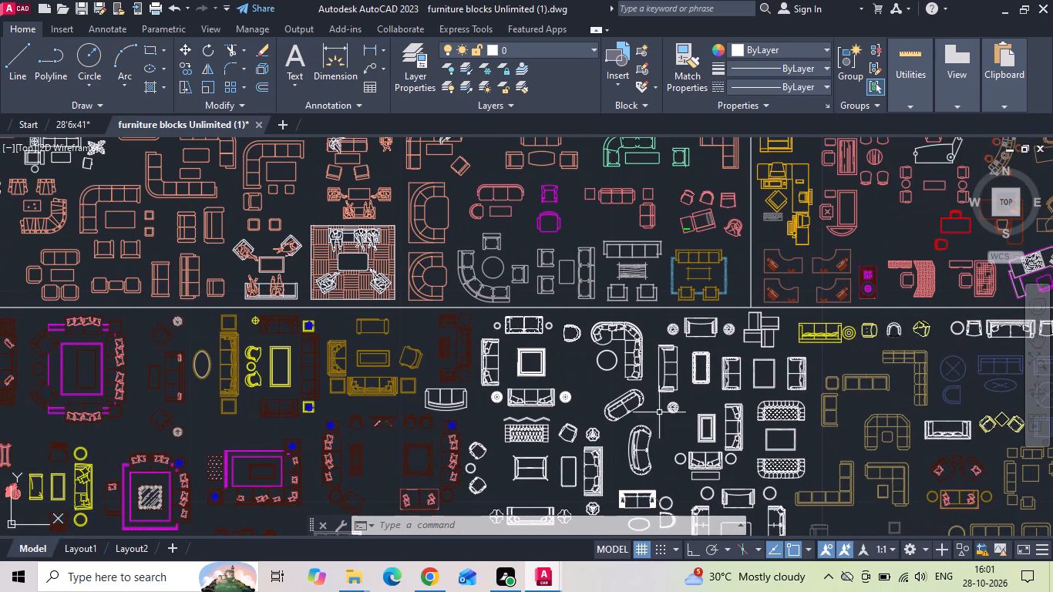
middle_click_drag(679, 414, 315, 322)
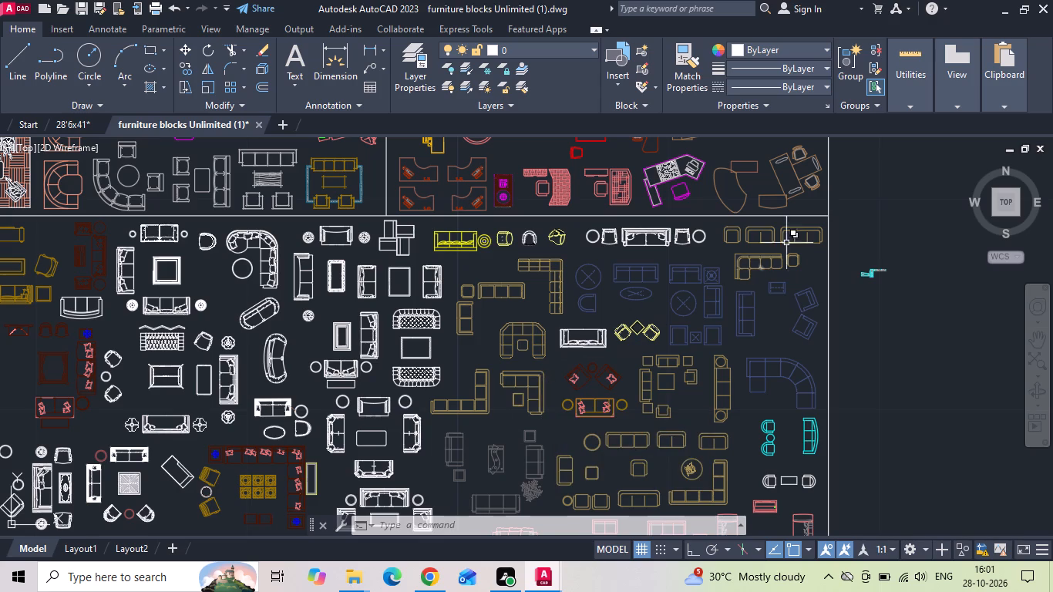
scroll(786, 243, "up", 2)
scroll(786, 224, "down", 1)
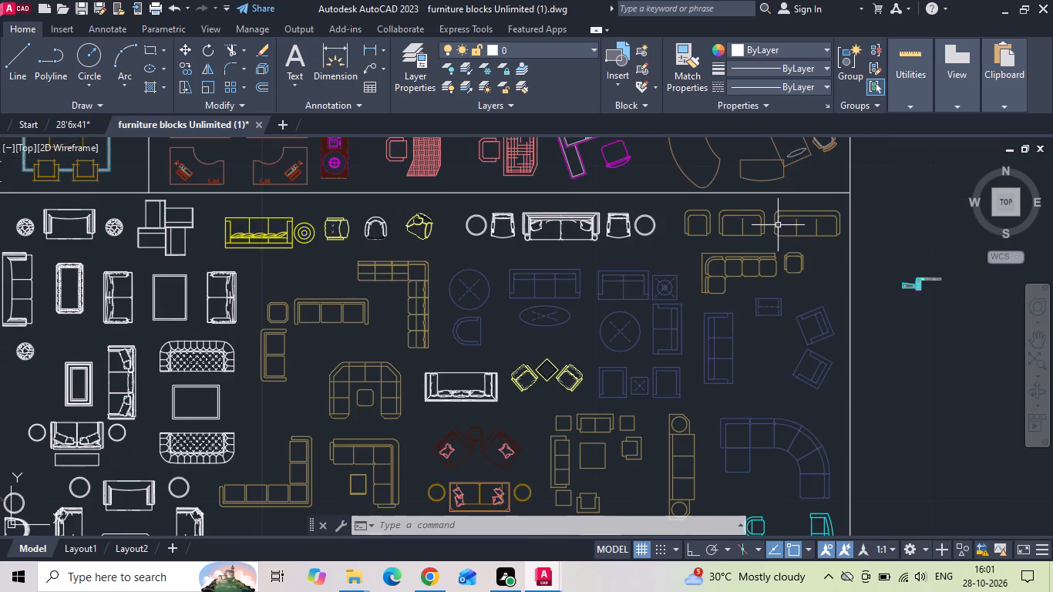
middle_click_drag(695, 401, 710, 319)
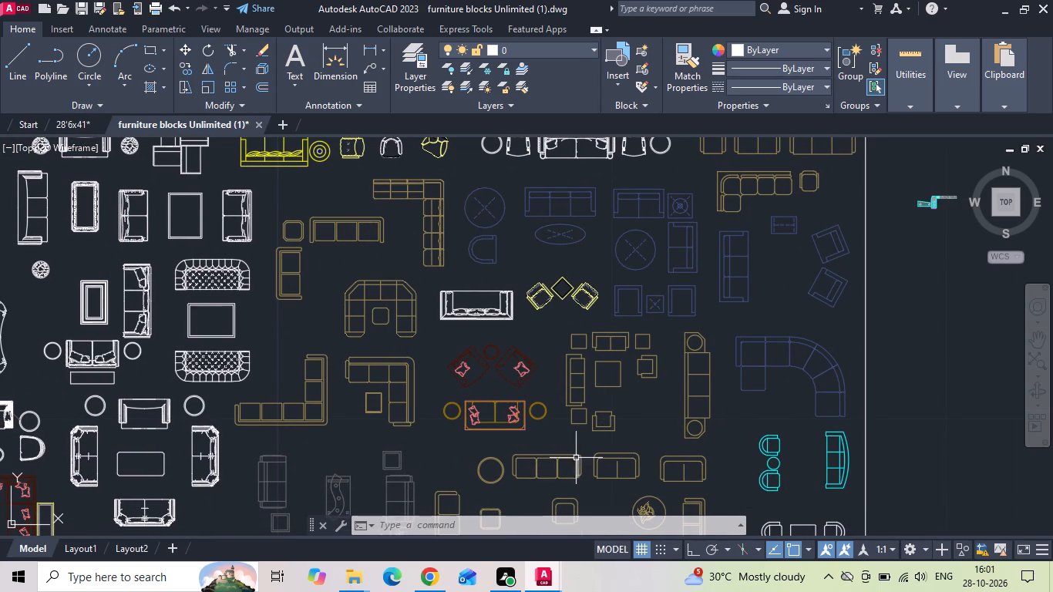
middle_click_drag(551, 479, 547, 356)
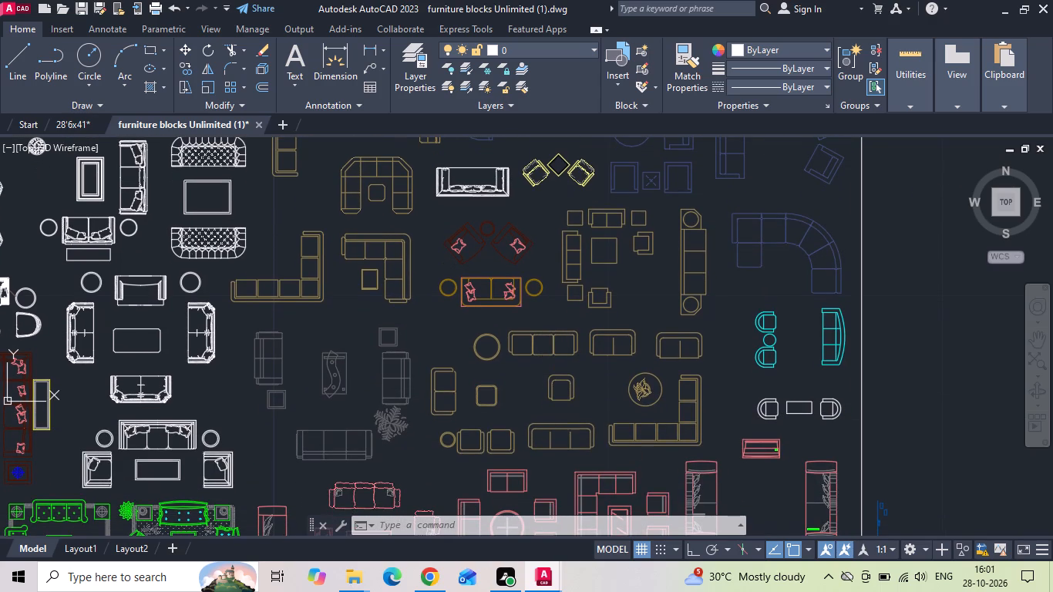
middle_click_drag(545, 375, 559, 299)
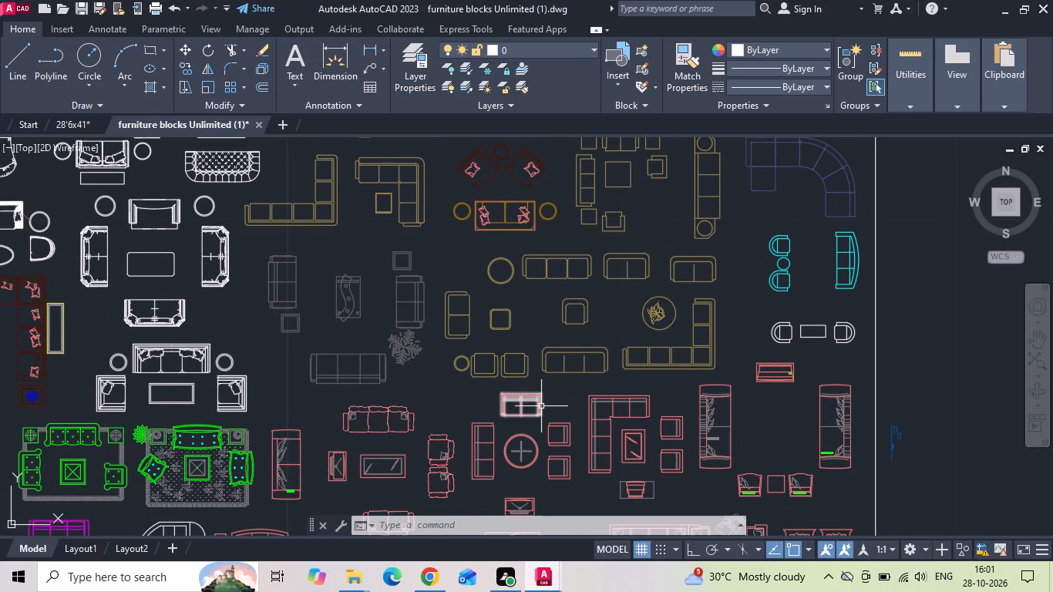
middle_click_drag(539, 446, 540, 388)
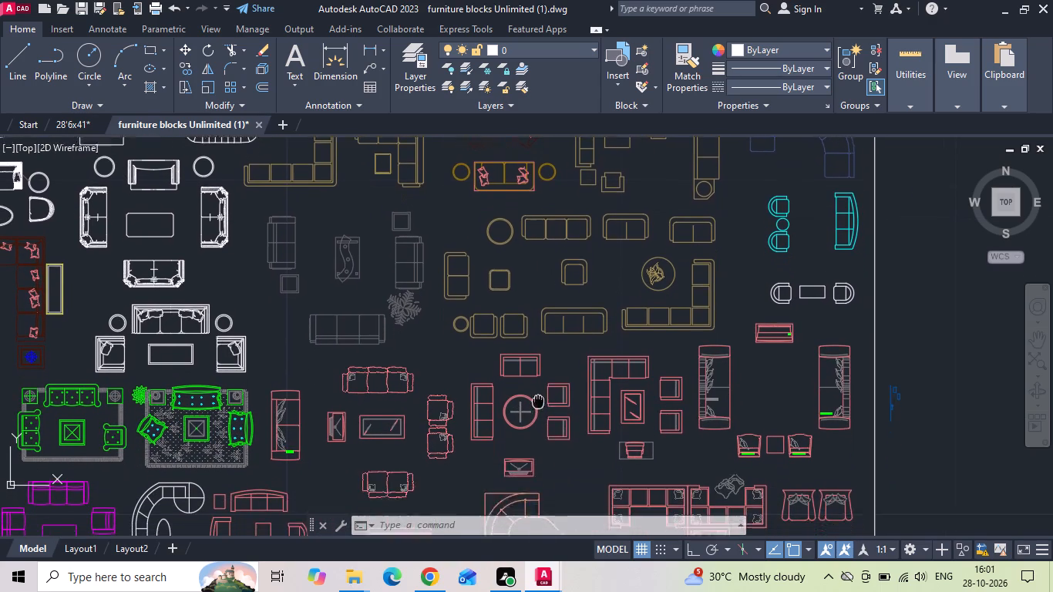
middle_click_drag(540, 388, 551, 321)
middle_click_drag(589, 428, 629, 309)
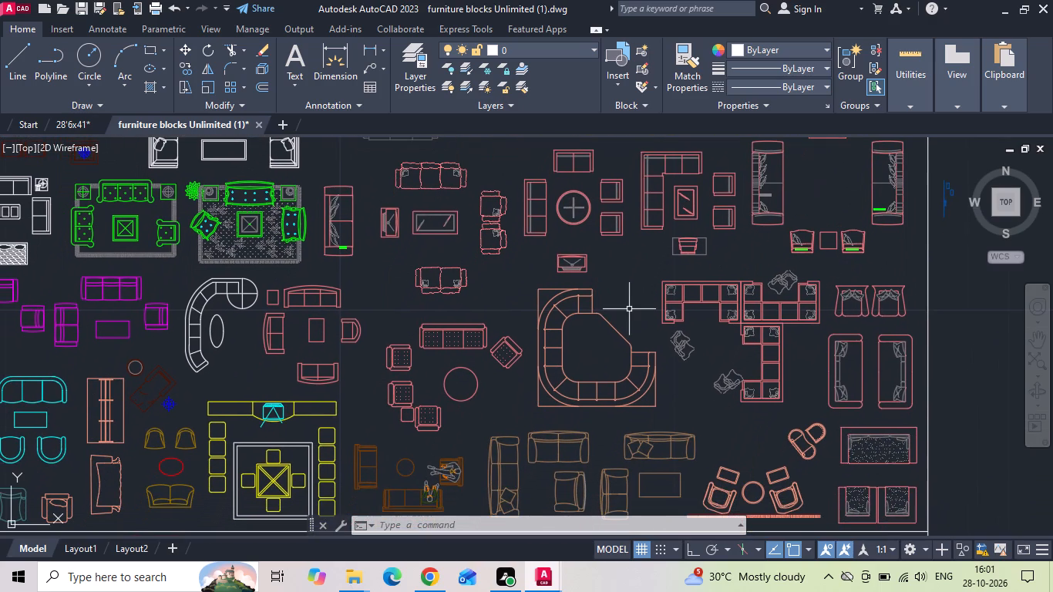
middle_click_drag(579, 306, 588, 255)
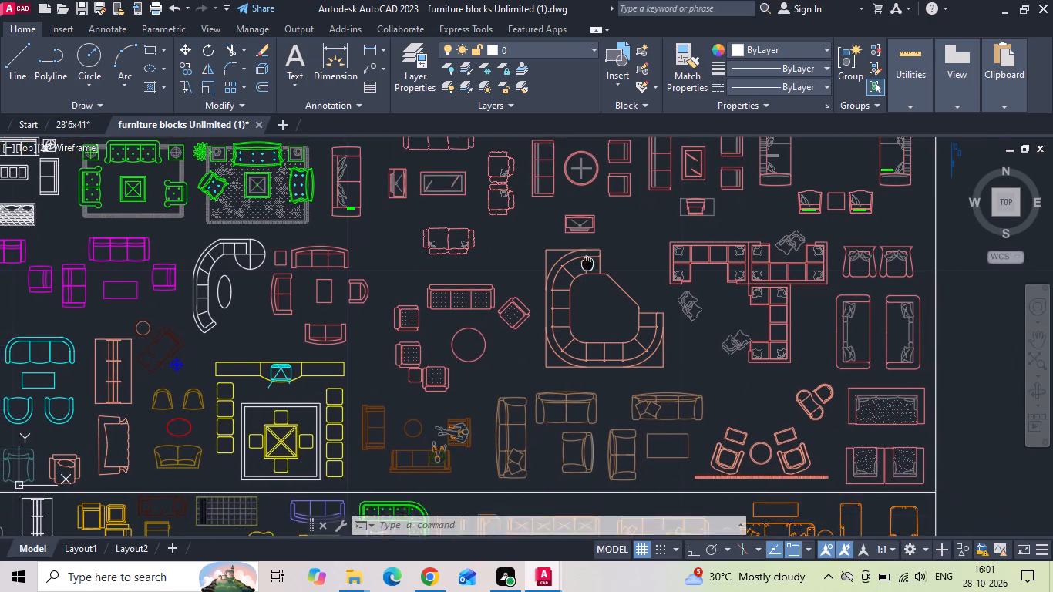
middle_click_drag(588, 255, 592, 240)
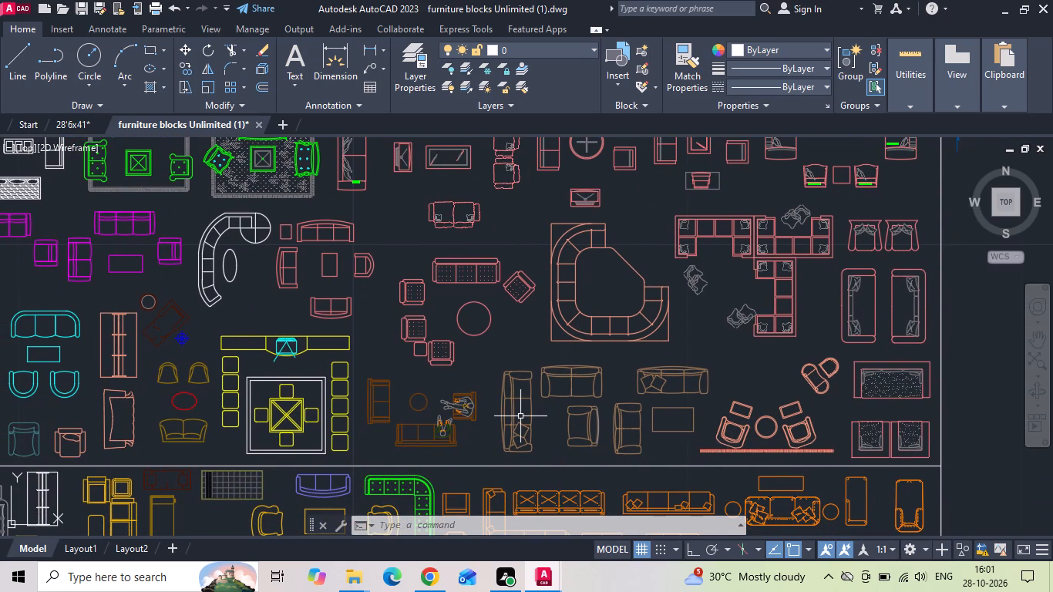
Copy the tan sofas, armchair and table plus the four orange sofa and armchair blocks into the 28'6x41 drawing, beside the plan.
left_click(510, 399)
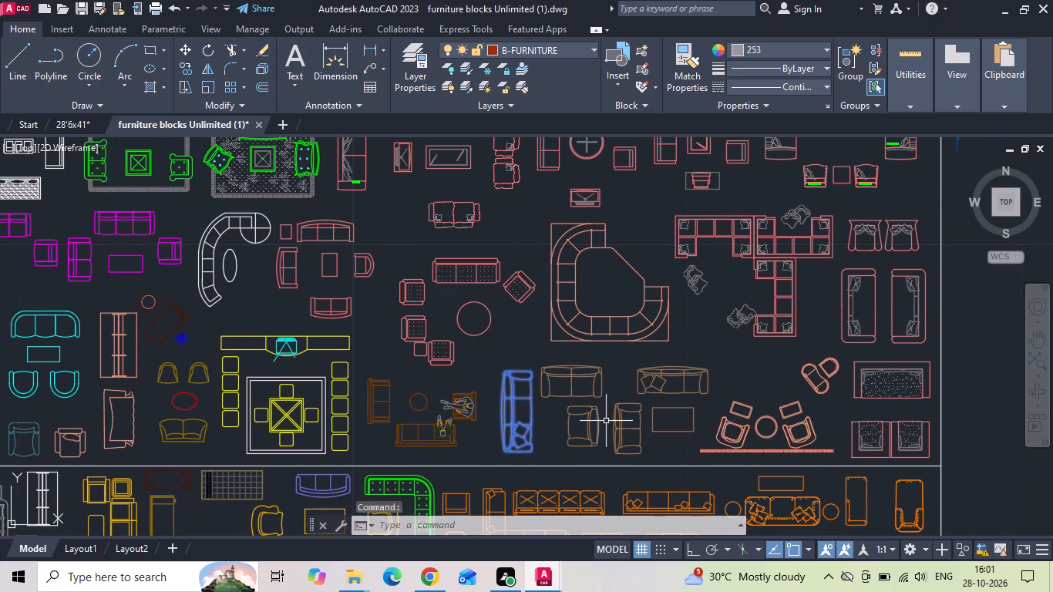
left_click(606, 421)
left_click(580, 387)
middle_click_drag(583, 419, 583, 289)
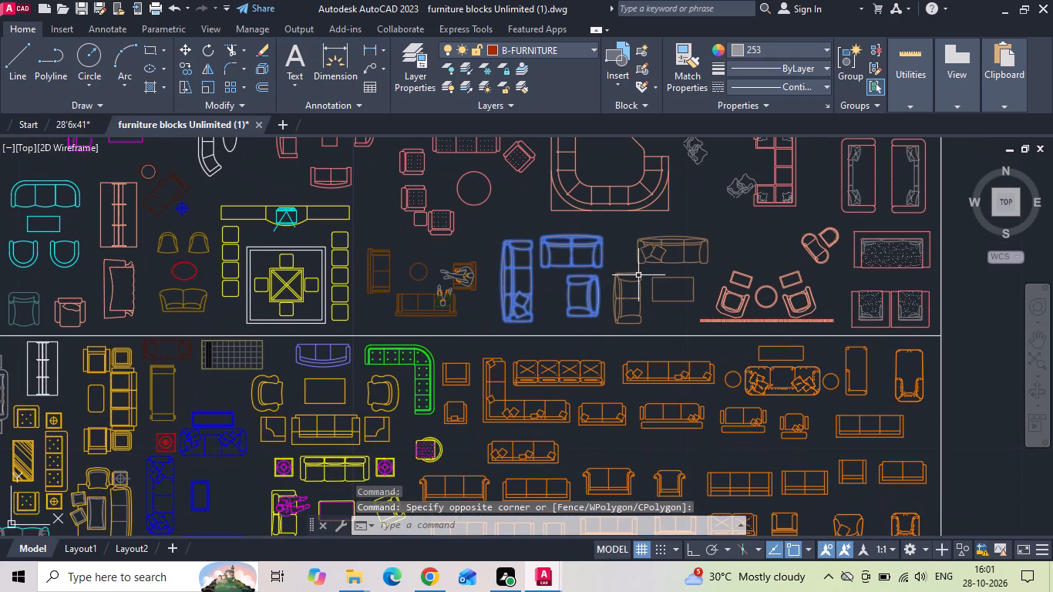
left_click_drag(692, 247, 679, 287)
left_click(671, 292)
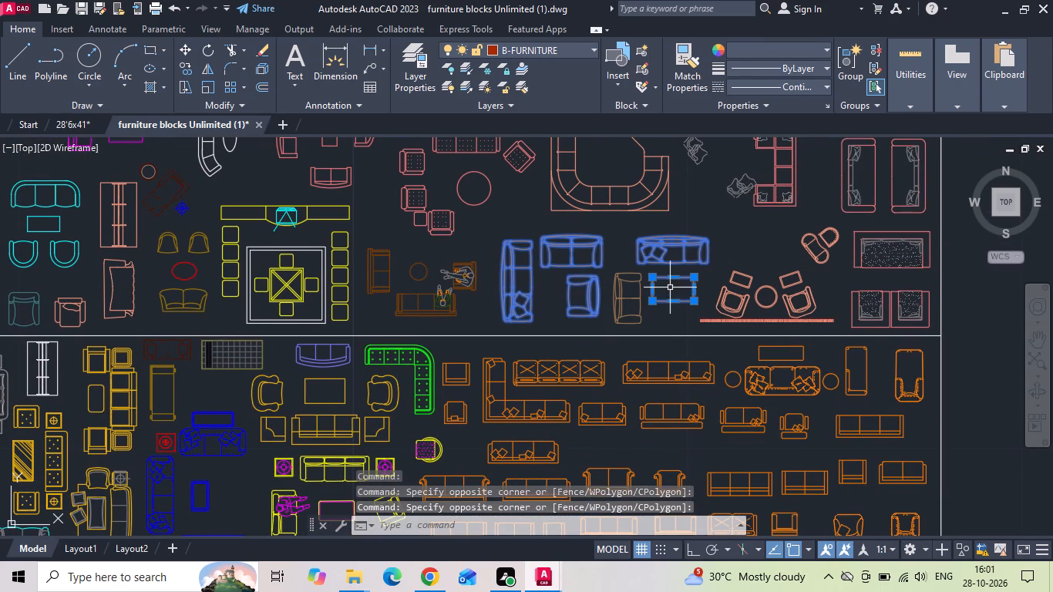
middle_click_drag(586, 365, 595, 258)
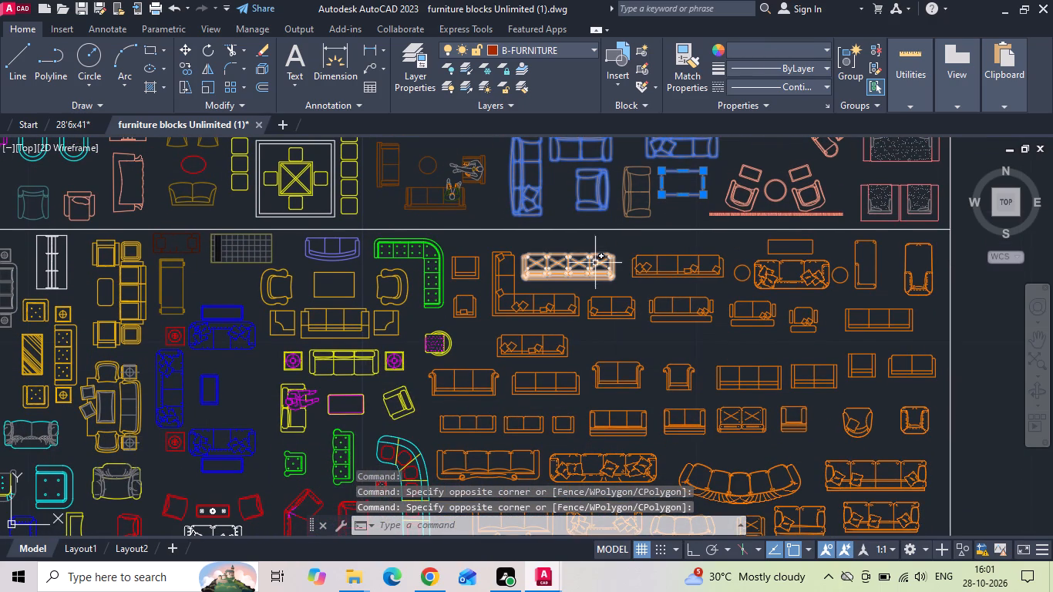
middle_click_drag(566, 335, 582, 252)
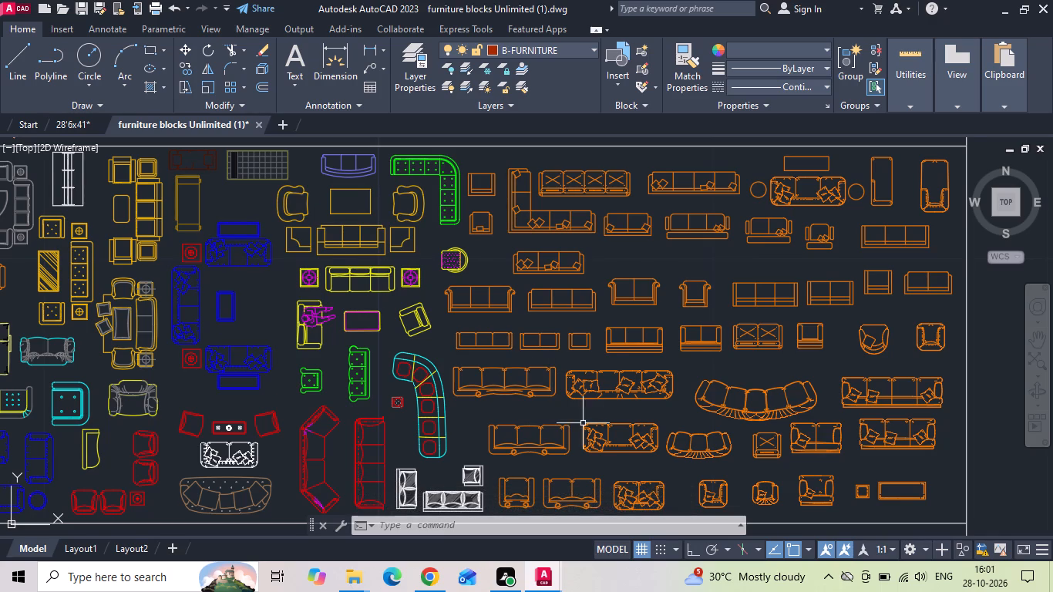
middle_click_drag(581, 419, 577, 326)
left_click(561, 390)
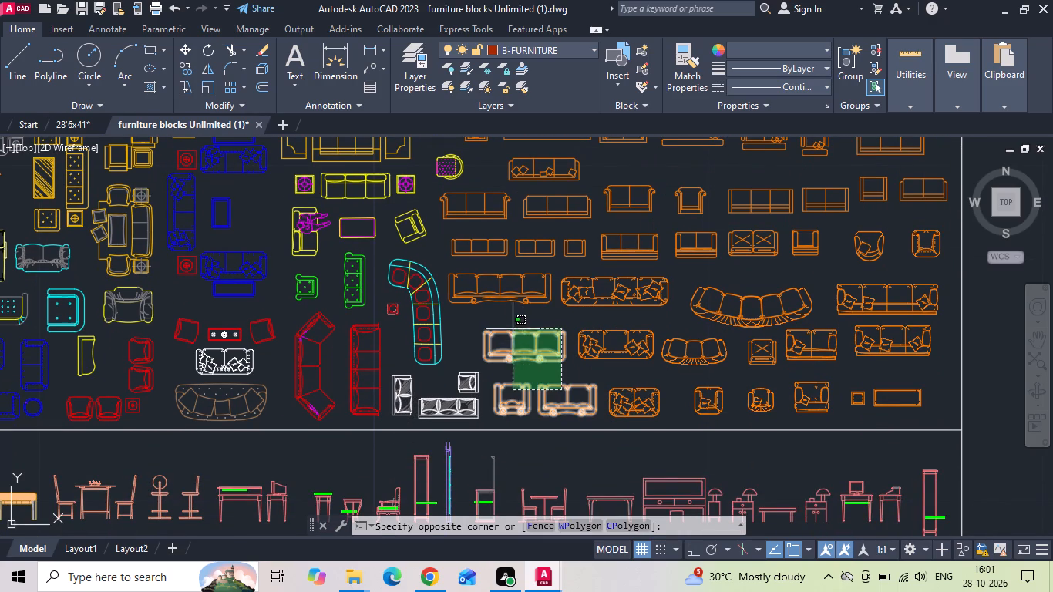
left_click(499, 291)
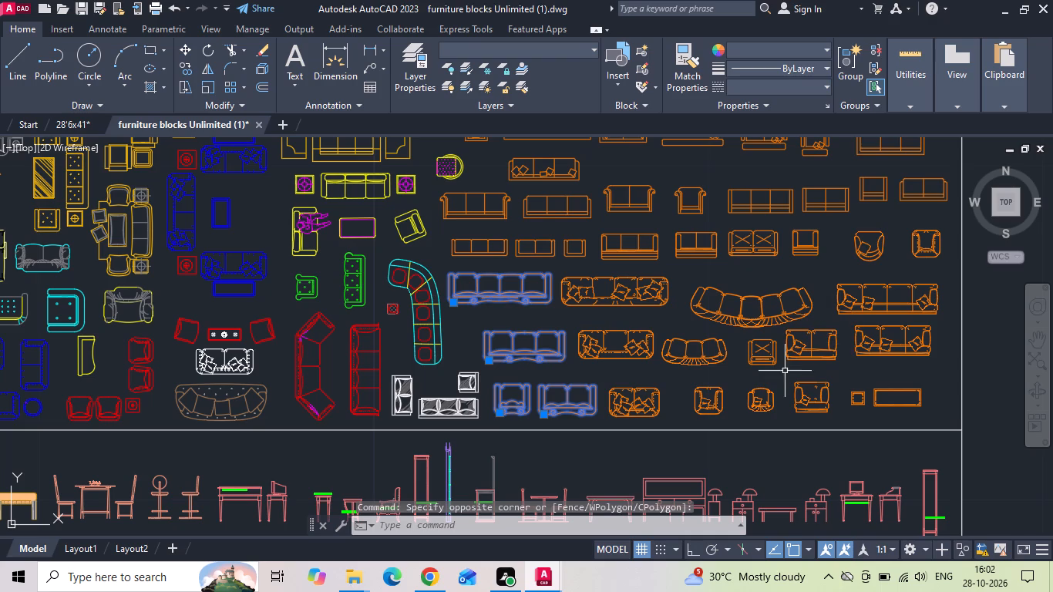
middle_click_drag(307, 339, 581, 332)
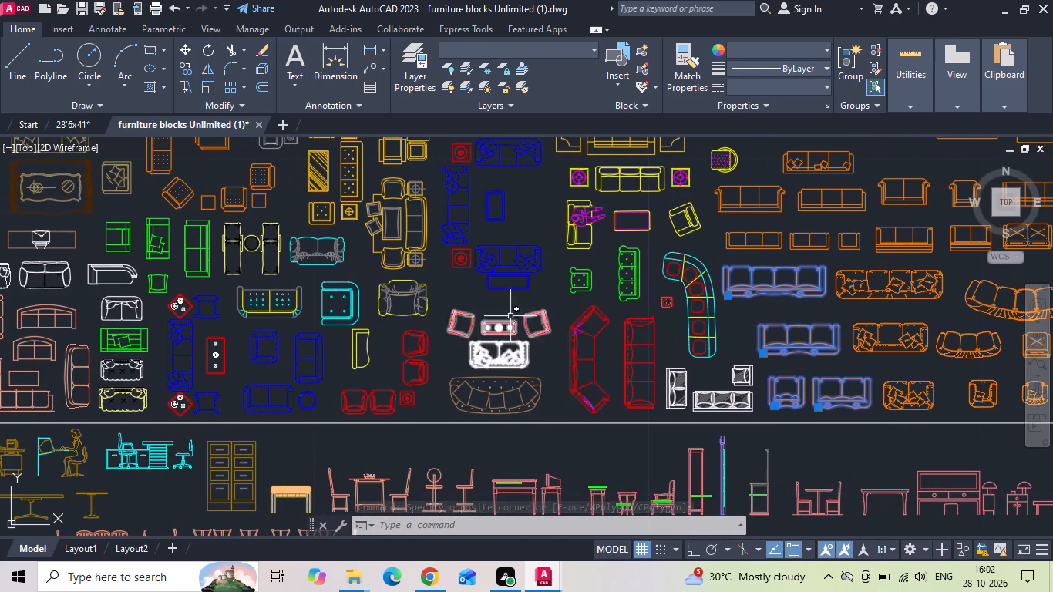
scroll(550, 277, "down", 1)
scroll(225, 329, "up", 2)
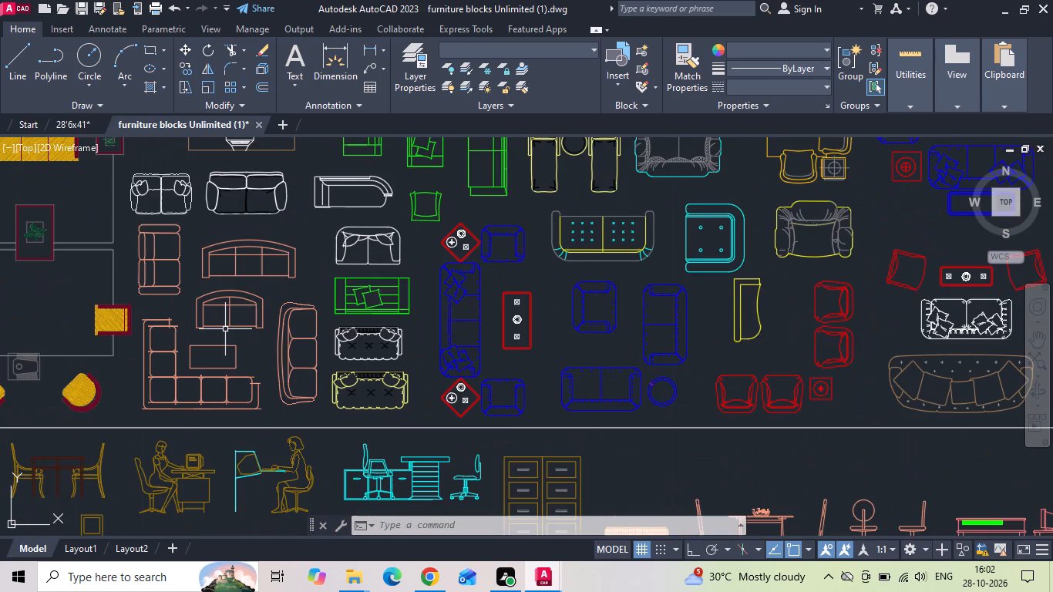
middle_click_drag(413, 314, 432, 392)
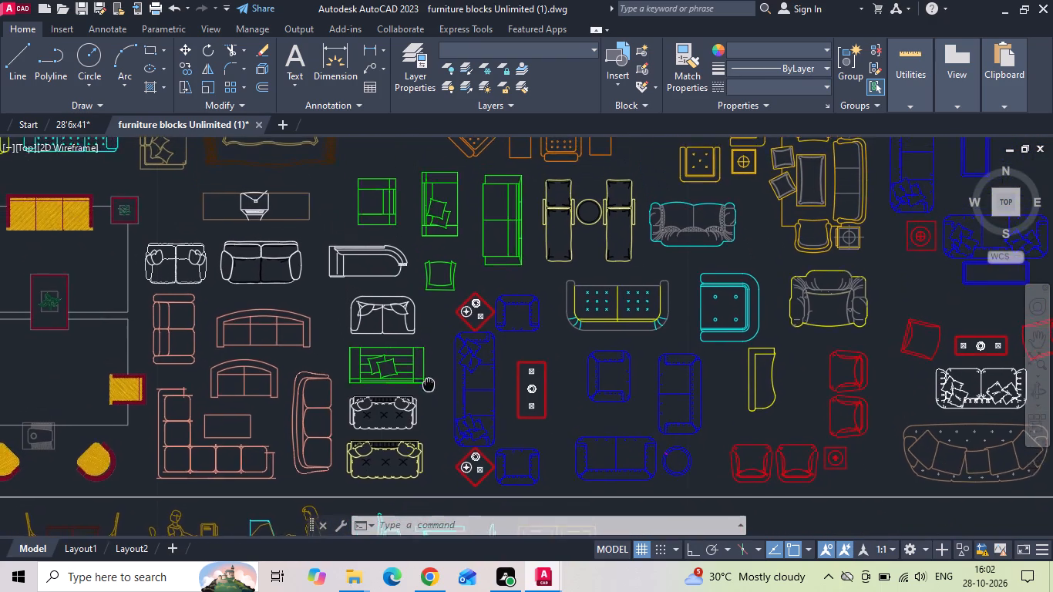
middle_click_drag(432, 392, 452, 444)
scroll(452, 429, "down", 1)
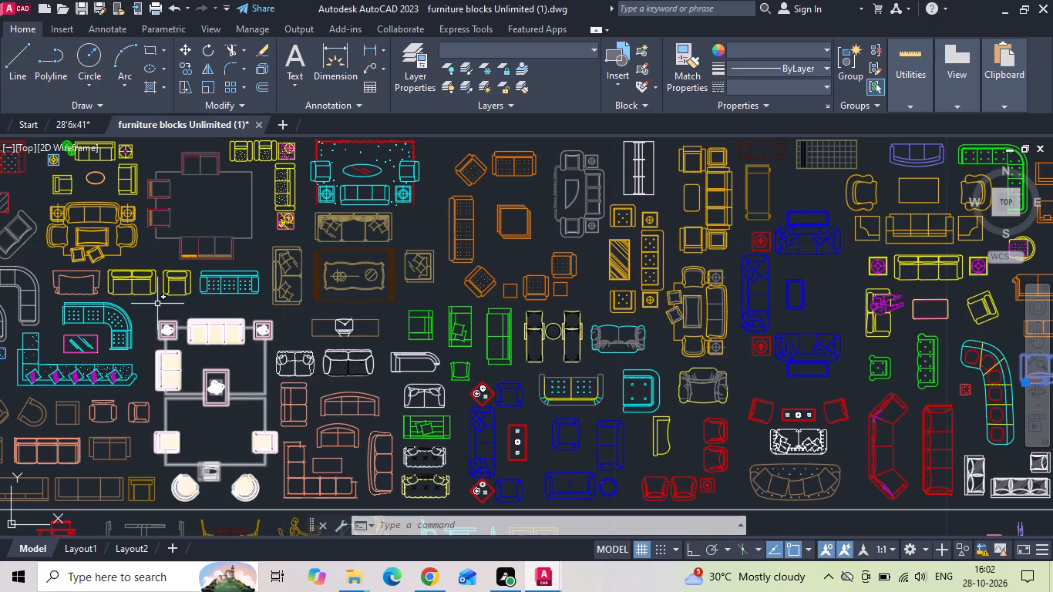
key("ctrl+c")
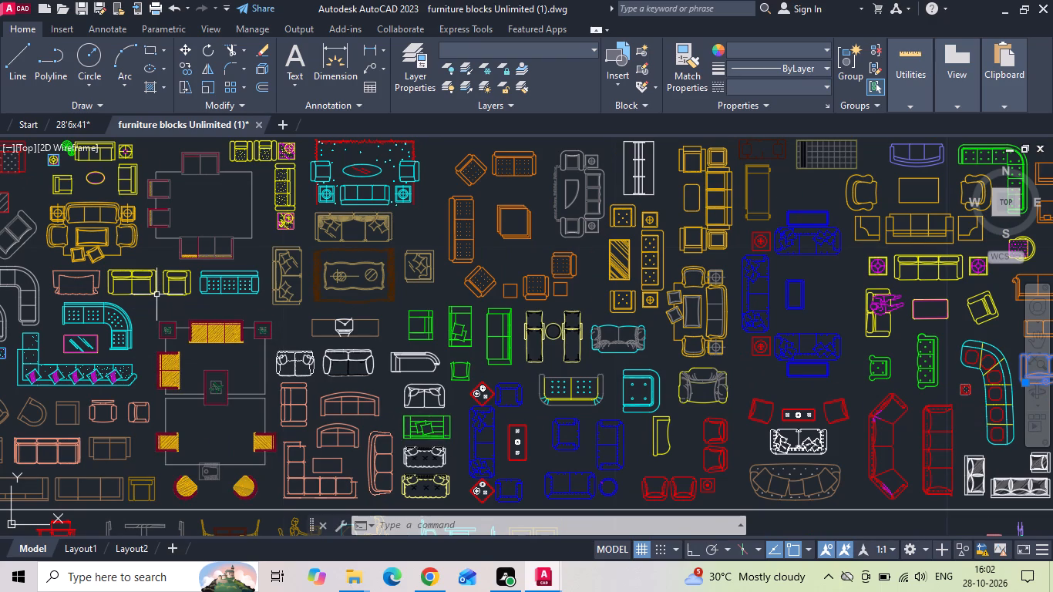
left_click(76, 128)
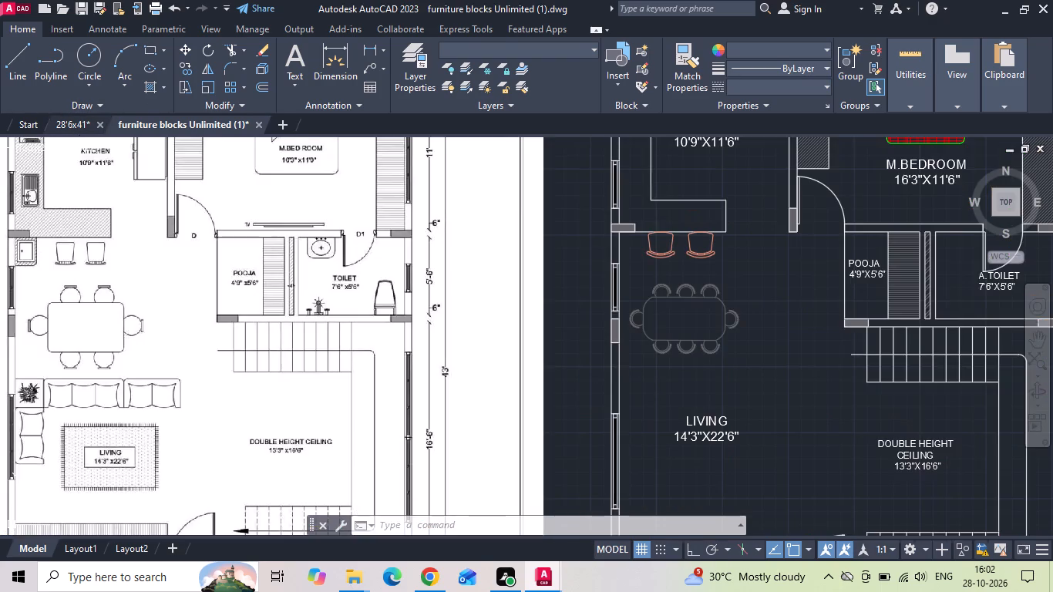
scroll(244, 242, "down", 2)
key("ctrl+v")
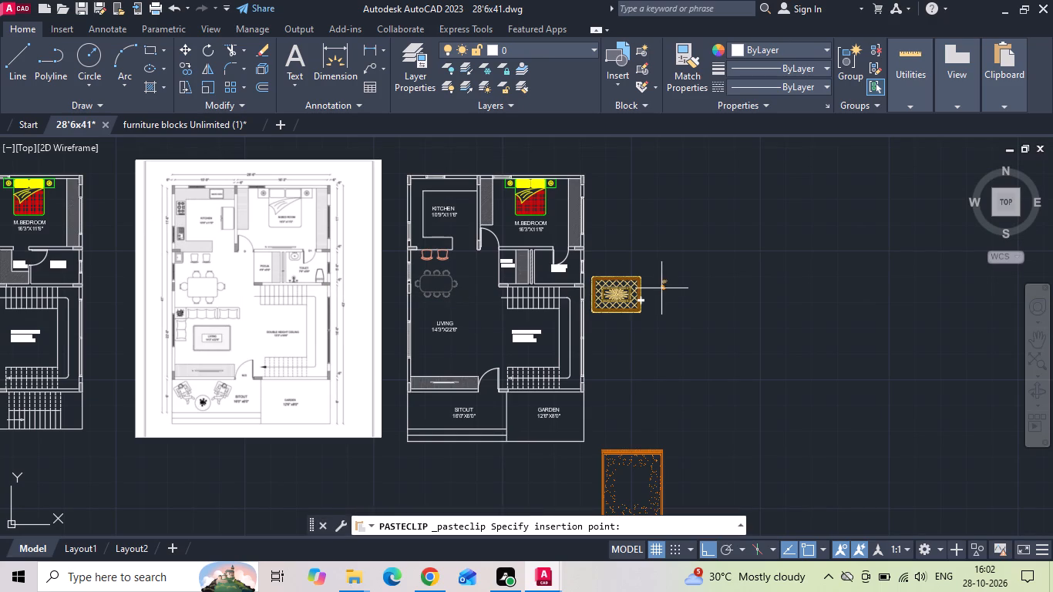
left_click(673, 257)
Scale all the pasted sofa, armchair and table blocks by a factor of 39.3701.
left_click_drag(666, 271, 677, 257)
left_click(711, 215)
right_click(711, 214)
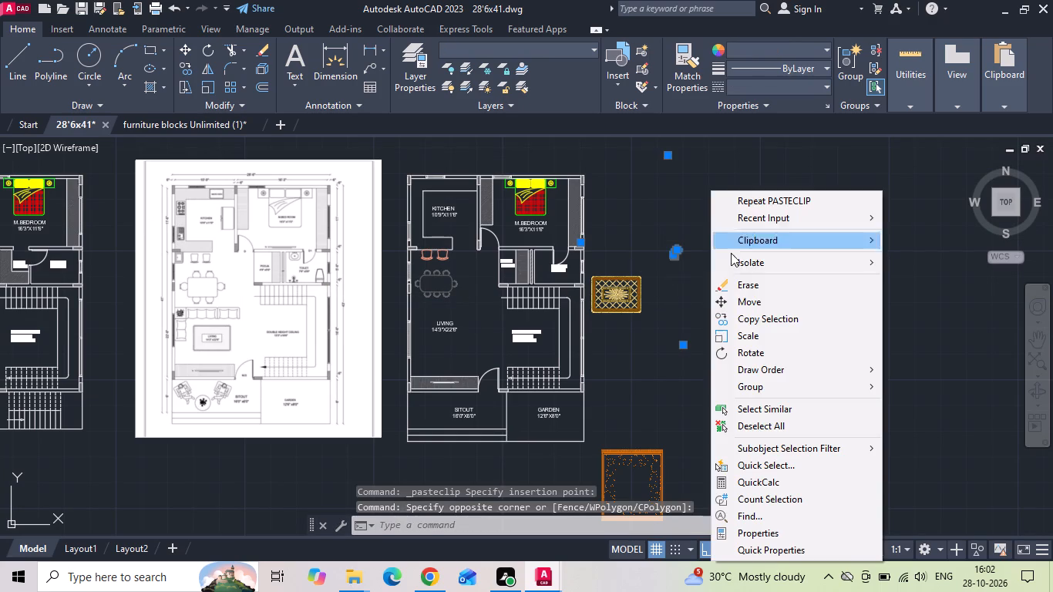
left_click(755, 334)
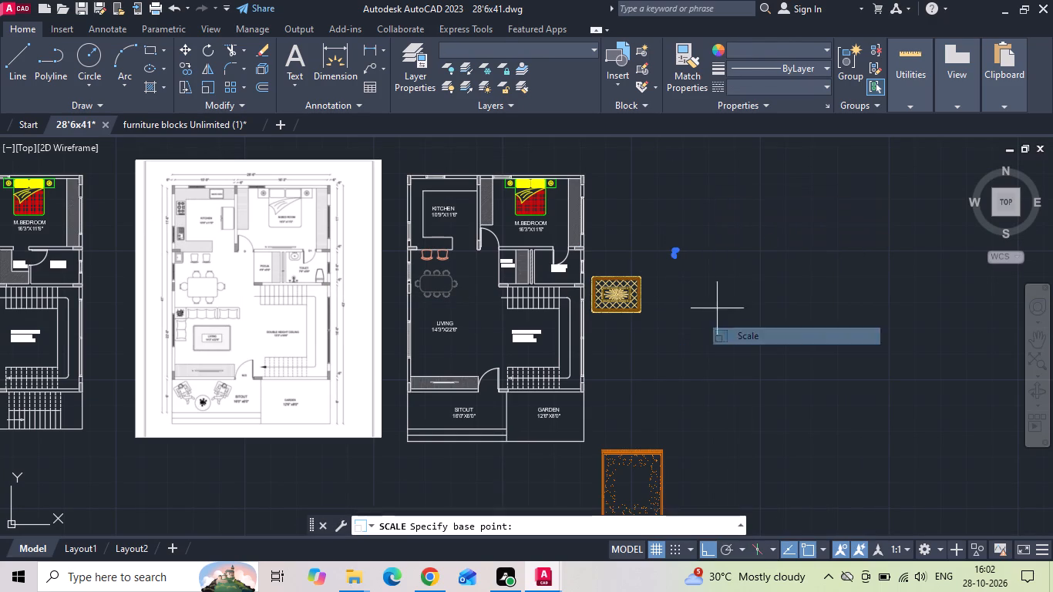
left_click_drag(678, 254, 677, 268)
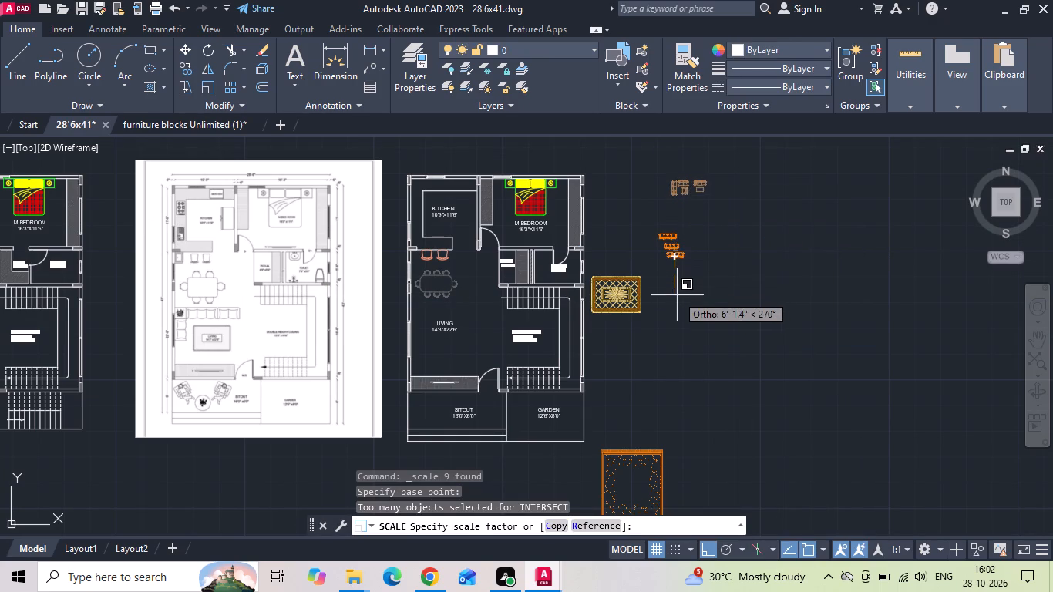
type("39.3701")
key("Return")
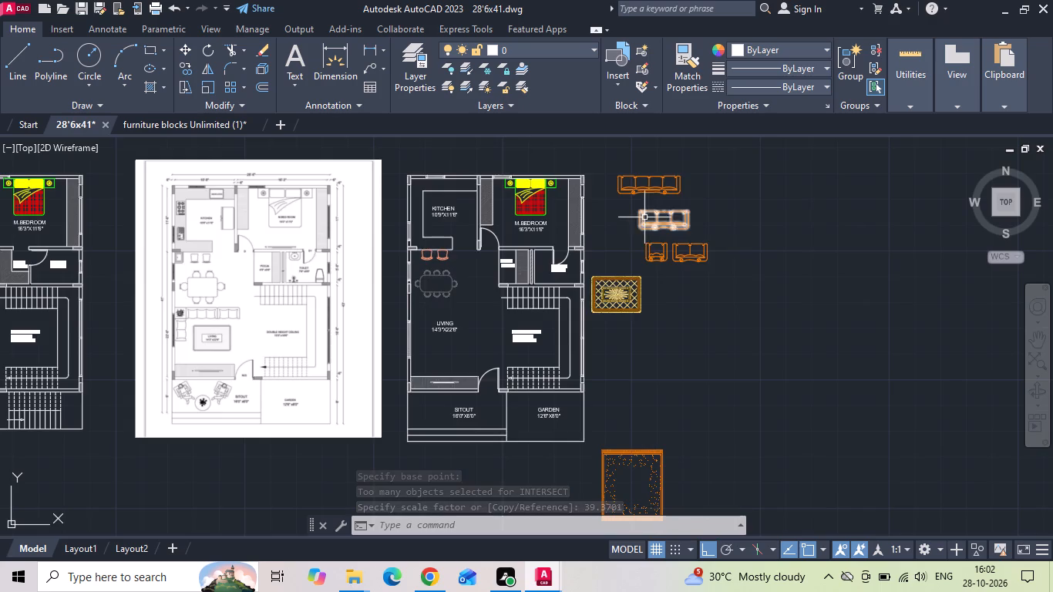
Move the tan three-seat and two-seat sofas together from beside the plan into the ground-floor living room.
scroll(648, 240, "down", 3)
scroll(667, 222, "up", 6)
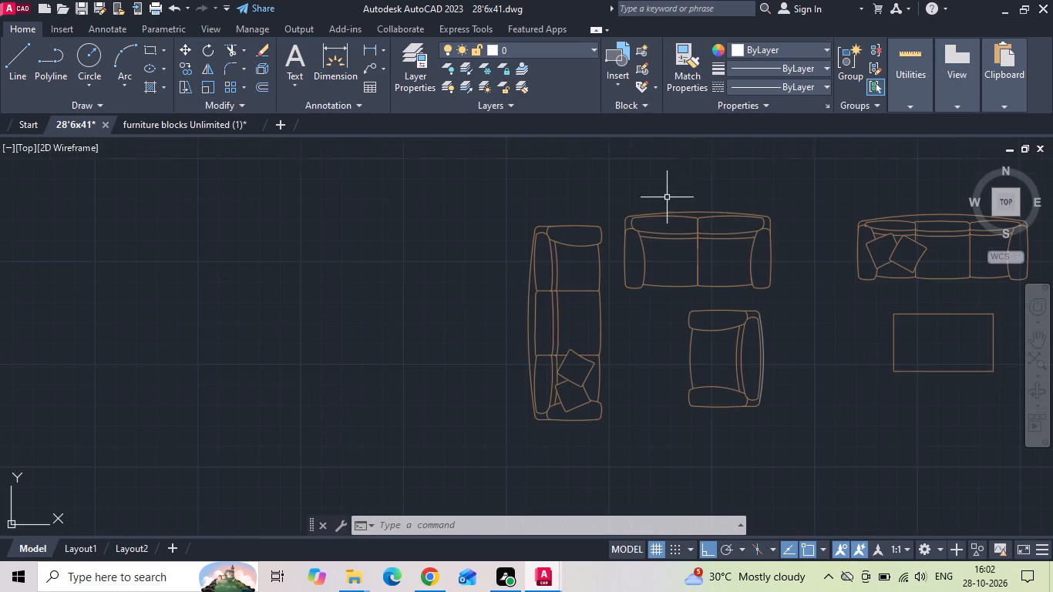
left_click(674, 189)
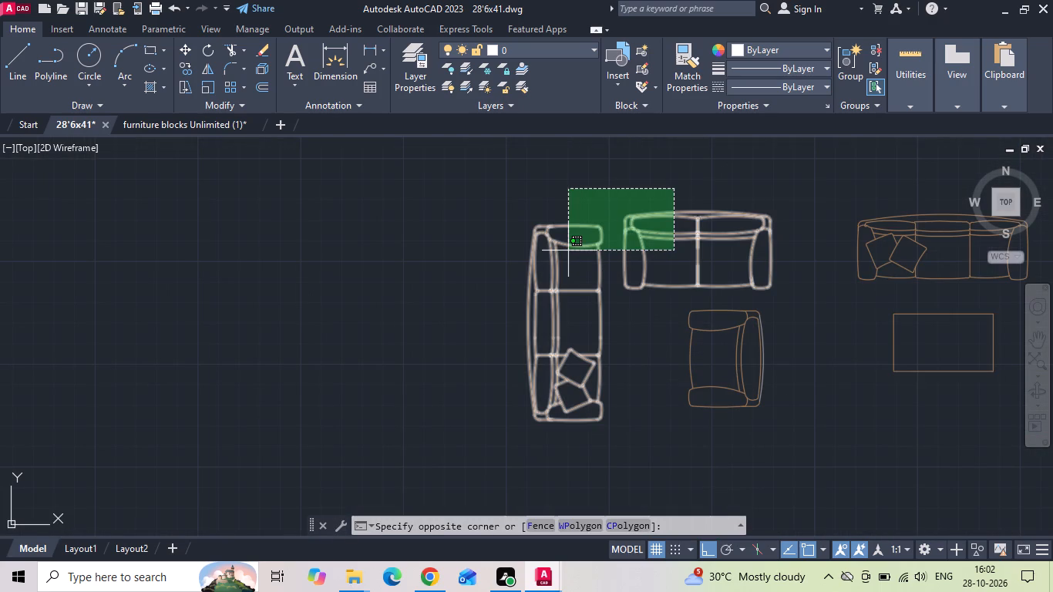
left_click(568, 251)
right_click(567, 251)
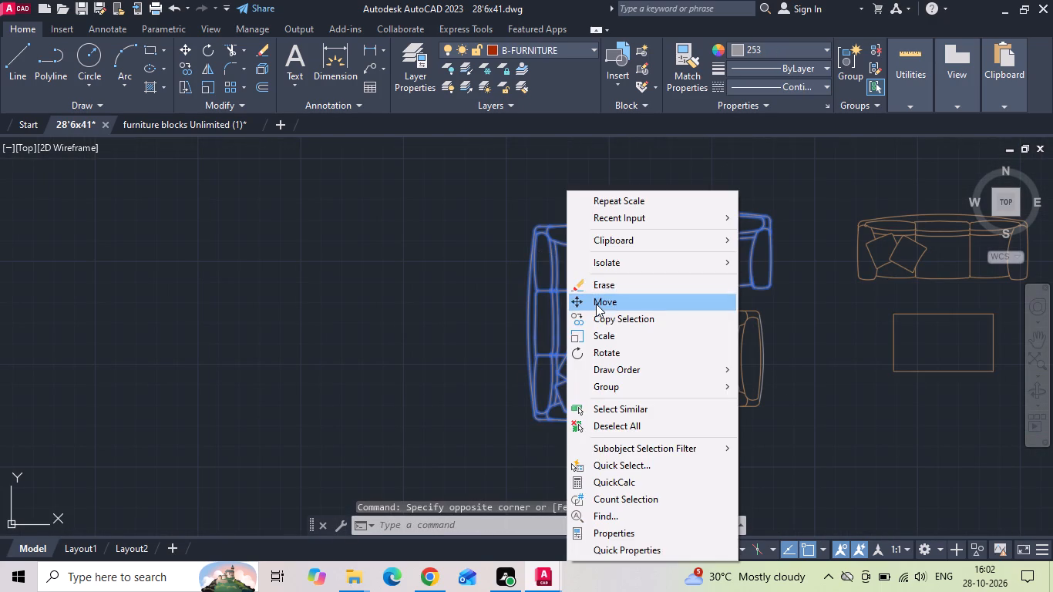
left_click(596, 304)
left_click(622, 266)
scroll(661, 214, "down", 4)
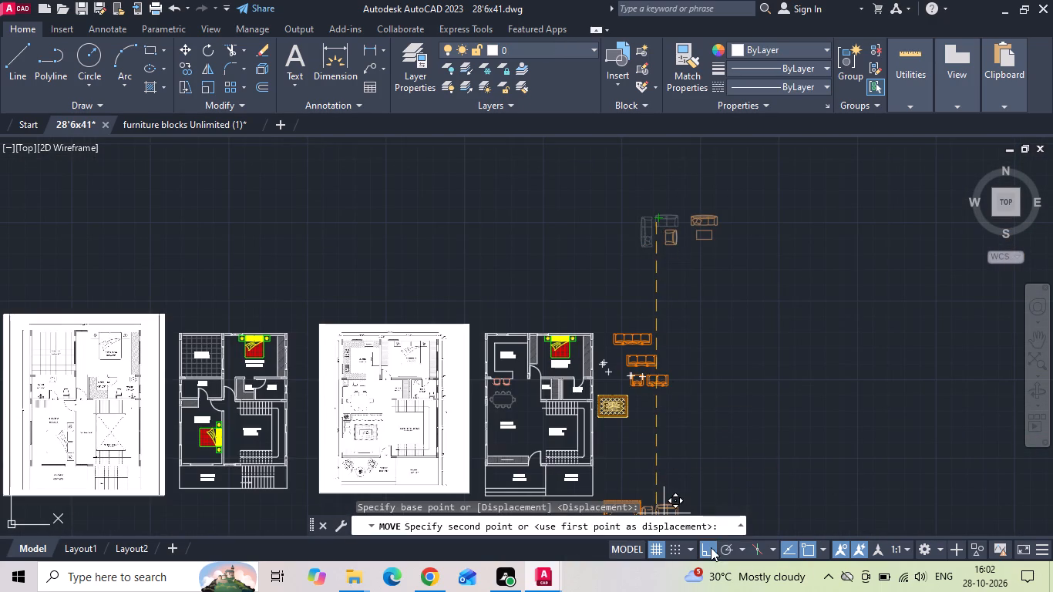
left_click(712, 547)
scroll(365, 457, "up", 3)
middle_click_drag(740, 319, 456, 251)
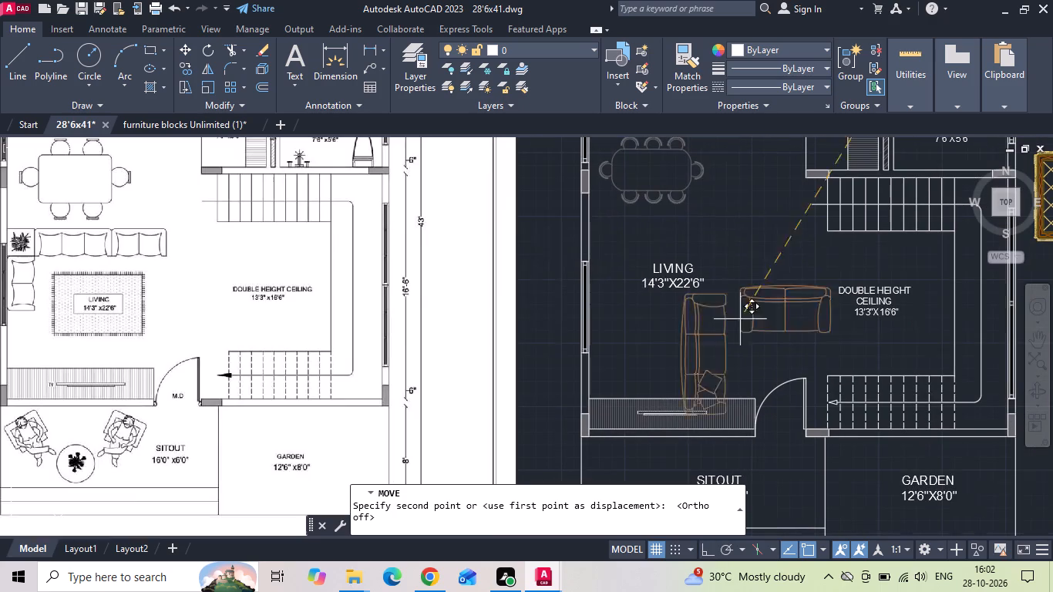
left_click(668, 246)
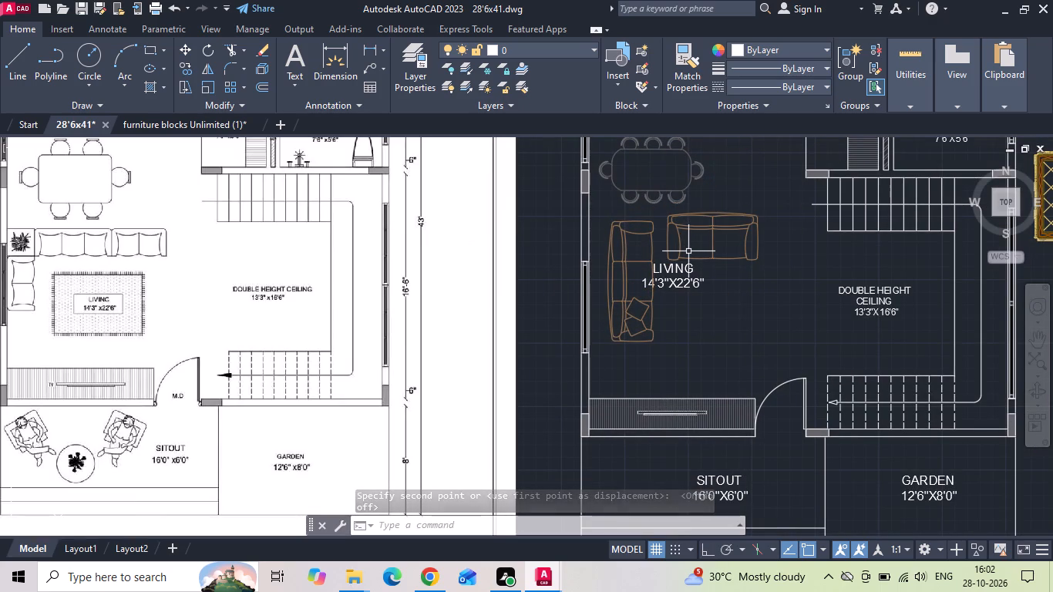
Move the orange three-seat sofa from beside the plan into the living room, between the LIVING label and the main door.
scroll(637, 267, "down", 2)
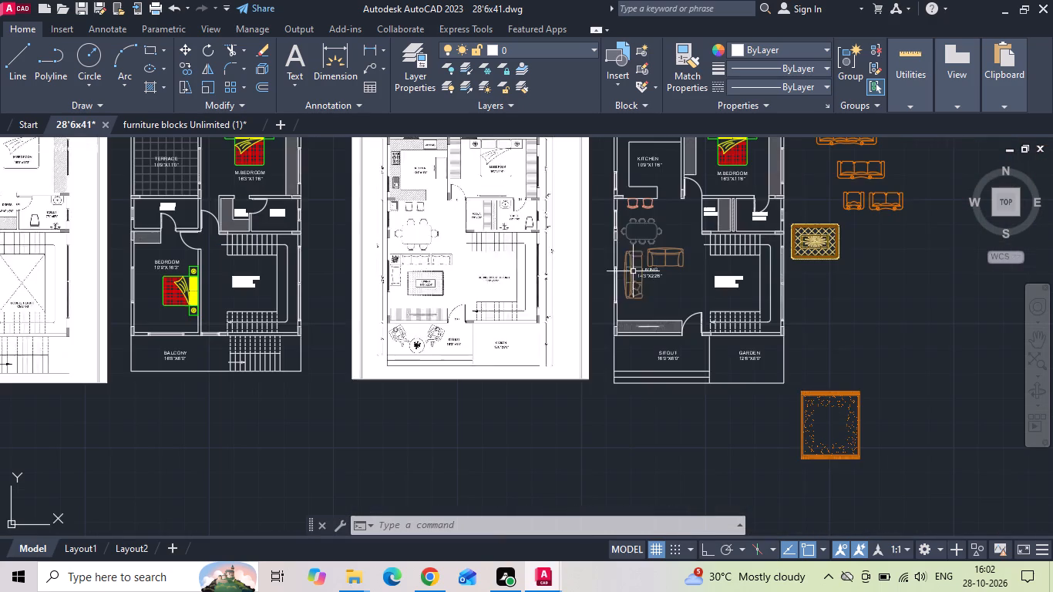
scroll(917, 173, "up", 3)
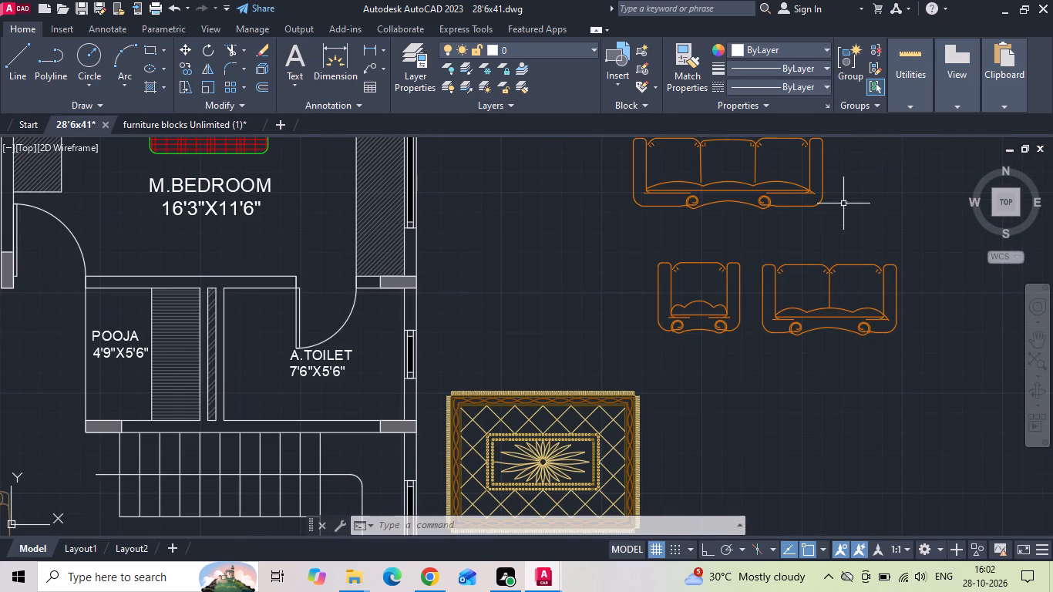
left_click(807, 203)
right_click(806, 203)
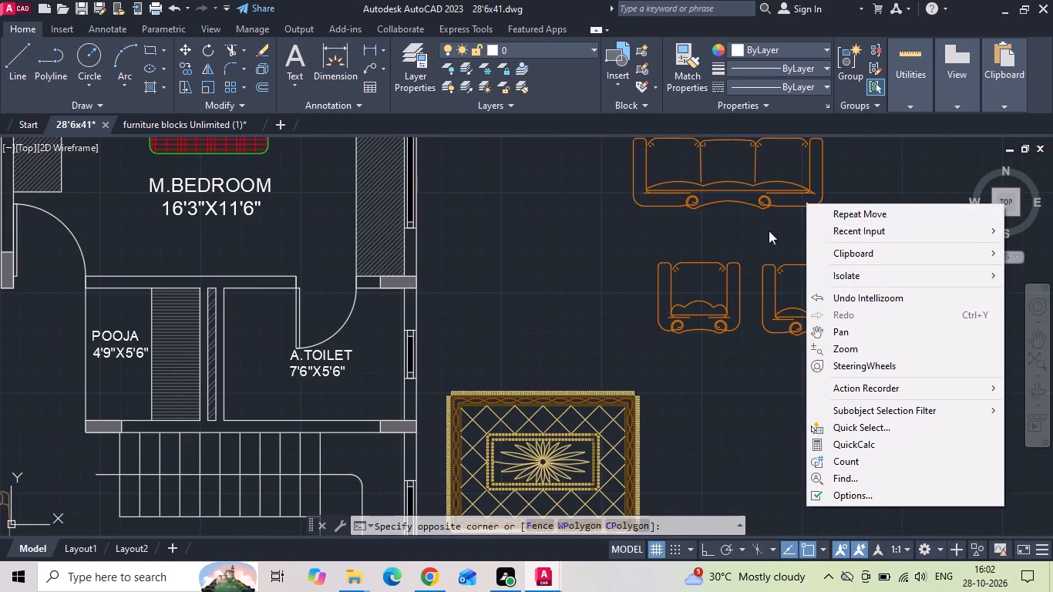
left_click(717, 230)
right_click(712, 213)
left_click(728, 279)
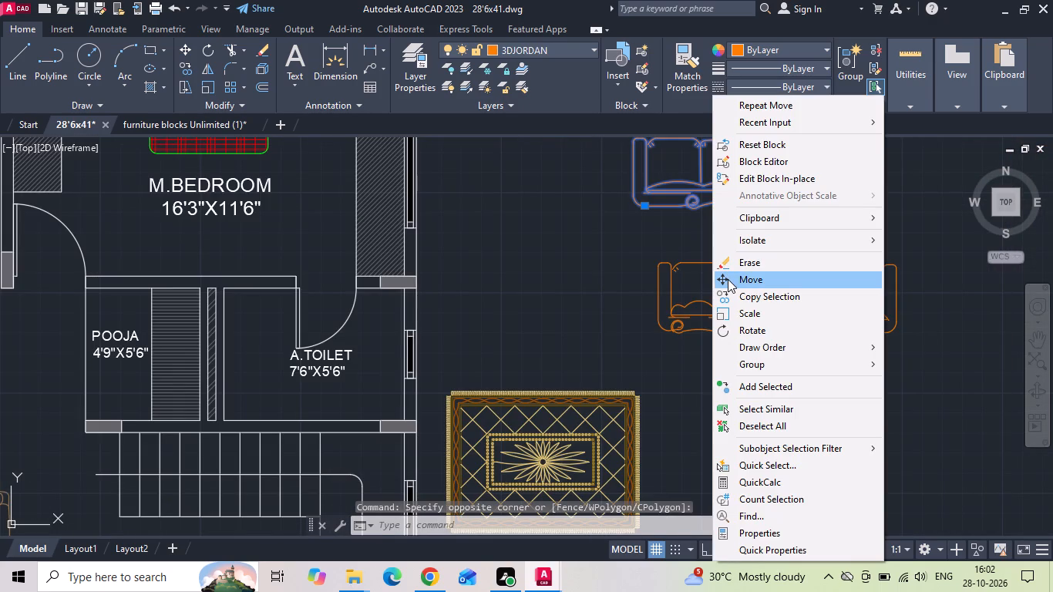
left_click_drag(725, 177, 712, 200)
scroll(617, 272, "down", 2)
middle_click_drag(251, 355, 573, 254)
scroll(626, 327, "up", 2)
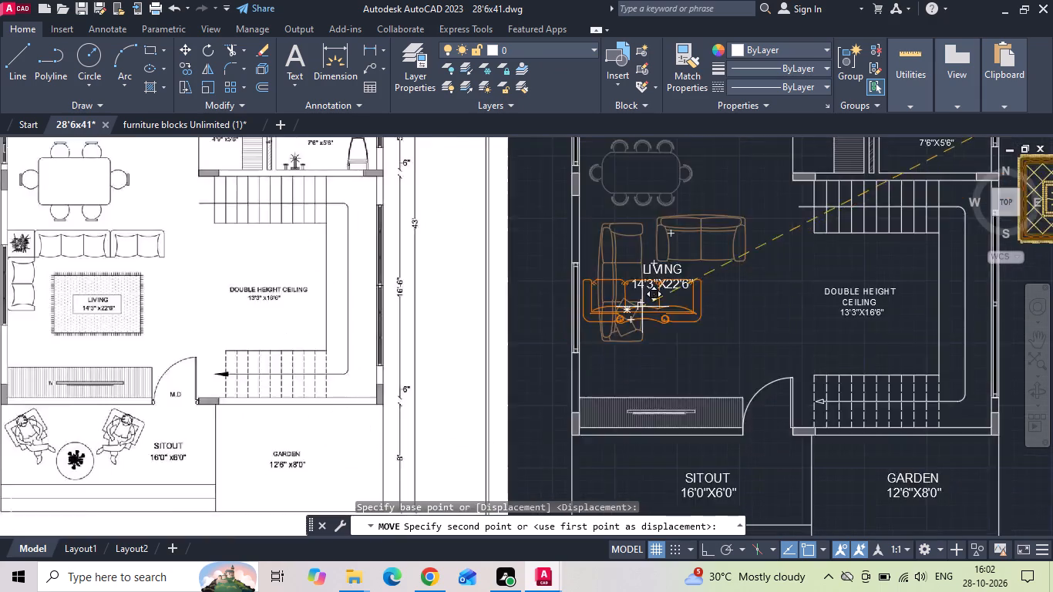
scroll(707, 308, "down", 1)
left_click(752, 335)
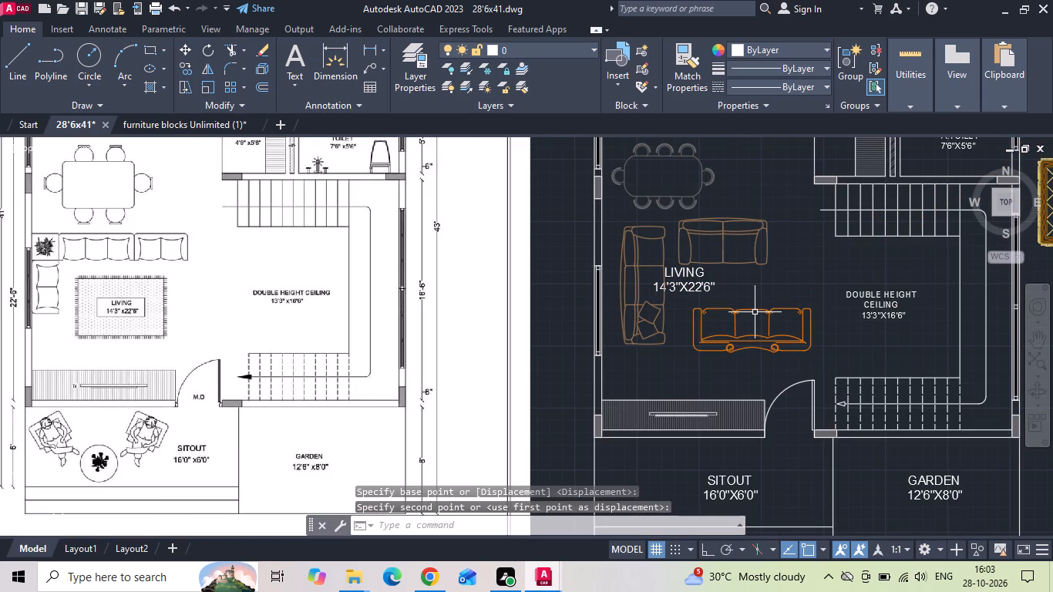
left_click(755, 312)
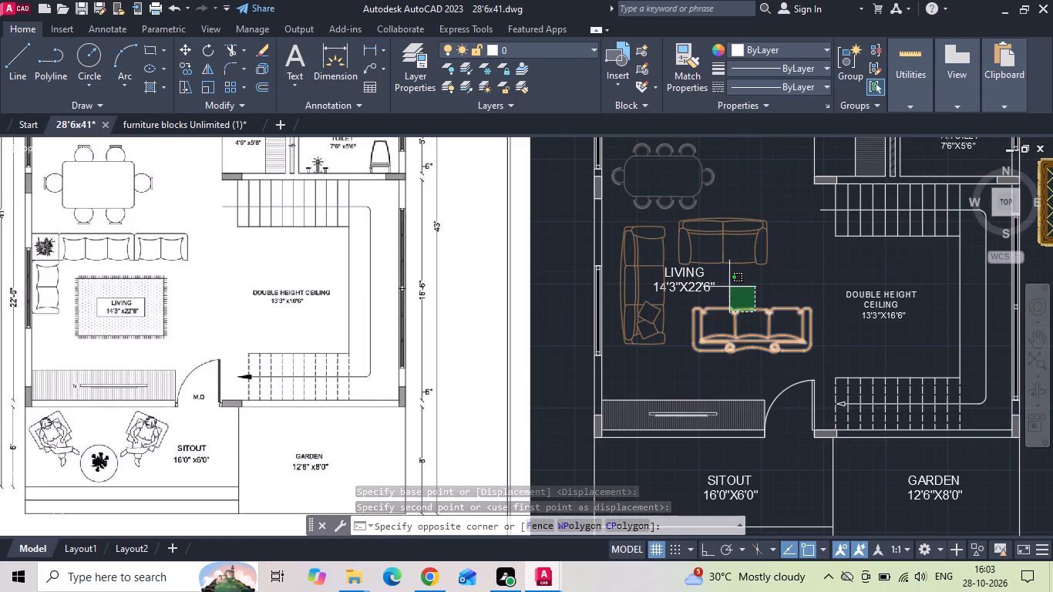
key("Escape")
Move the two tan sofas out of the living room to the empty area beside the plan, below the patterned rug.
left_click(641, 338)
left_click(712, 244)
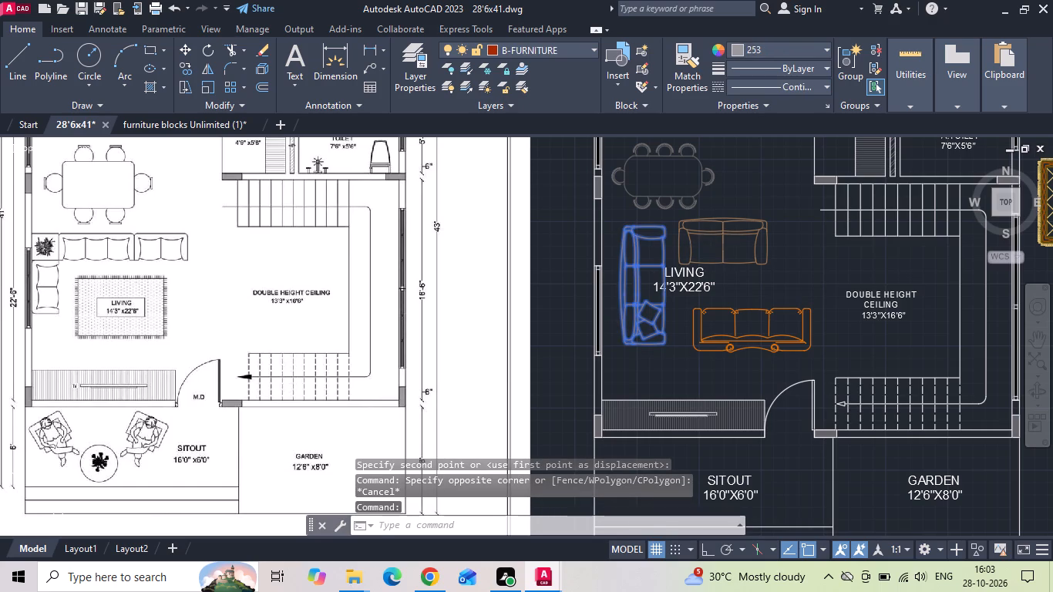
left_click(701, 224)
right_click(707, 253)
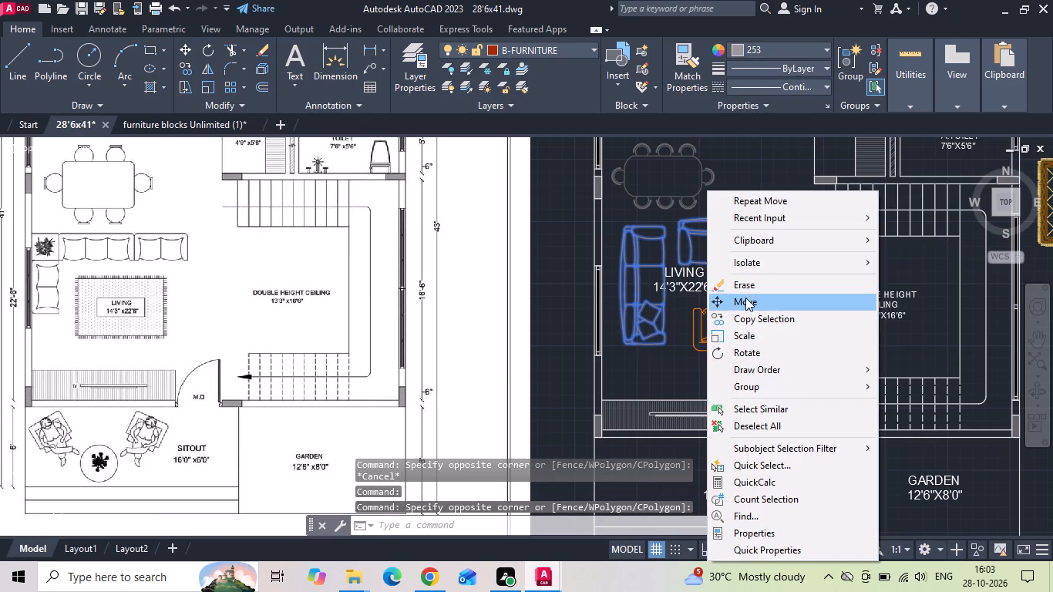
left_click(745, 298)
scroll(588, 292, "down", 1)
left_click(671, 283)
left_click(977, 356)
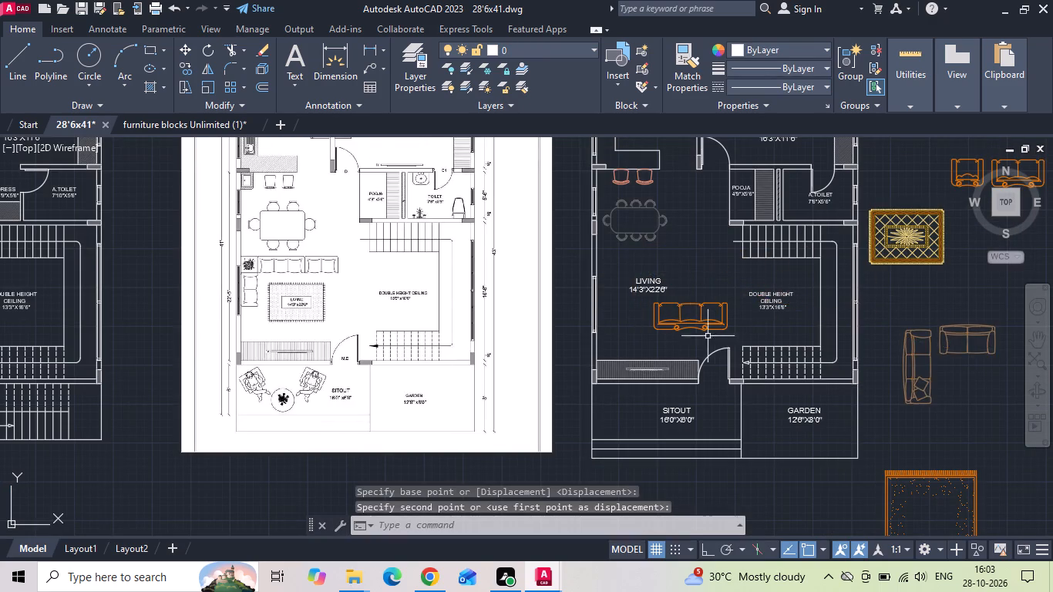
Rotate the orange three-seat sofa in the living room by 180 degrees.
scroll(705, 330, "up", 1)
left_click(705, 328)
right_click(703, 326)
left_click(718, 325)
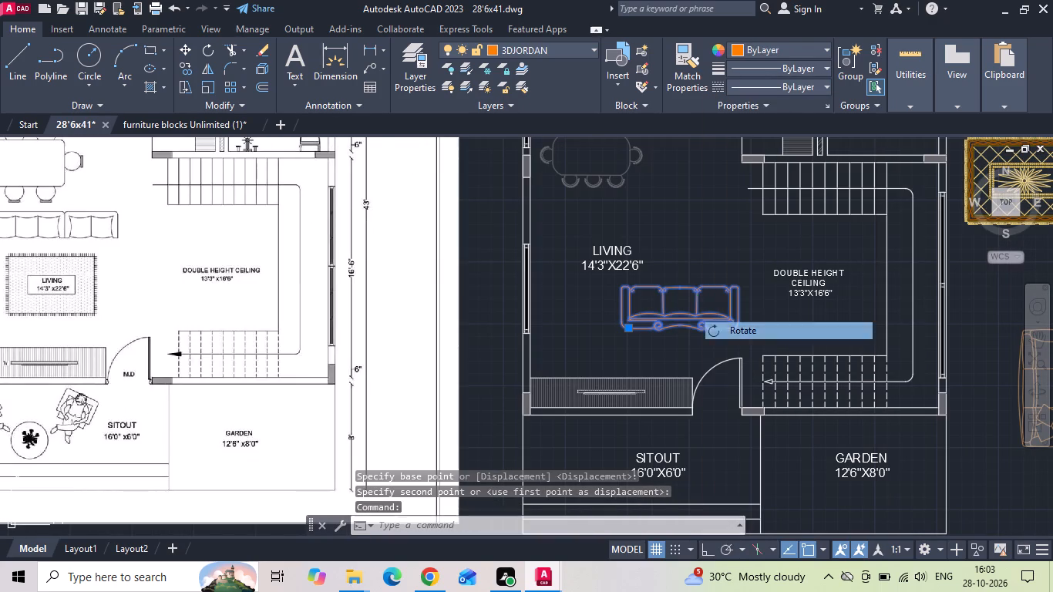
left_click(683, 281)
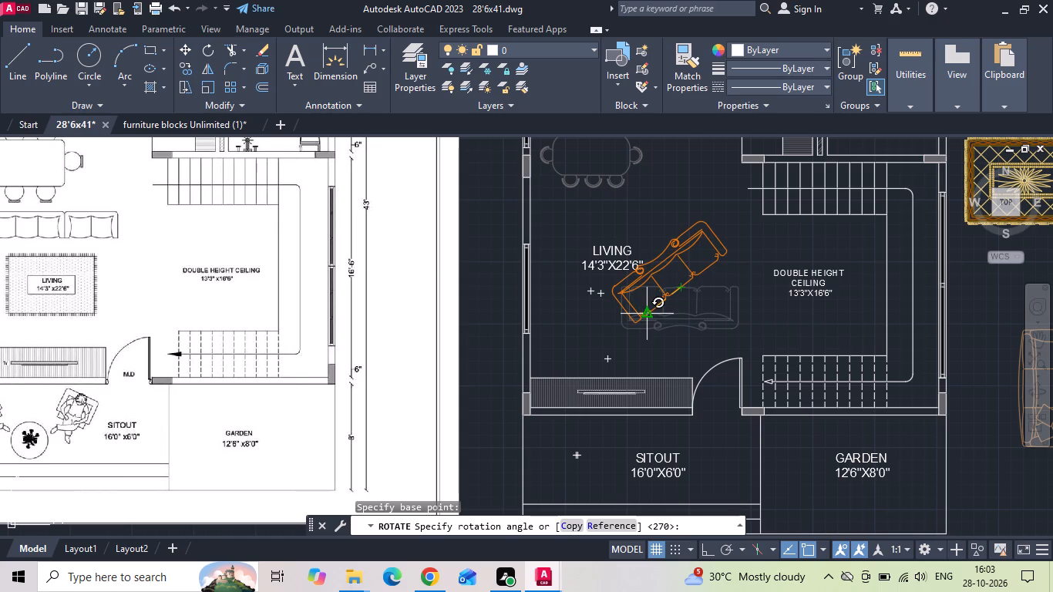
key("F8")
left_click(595, 345)
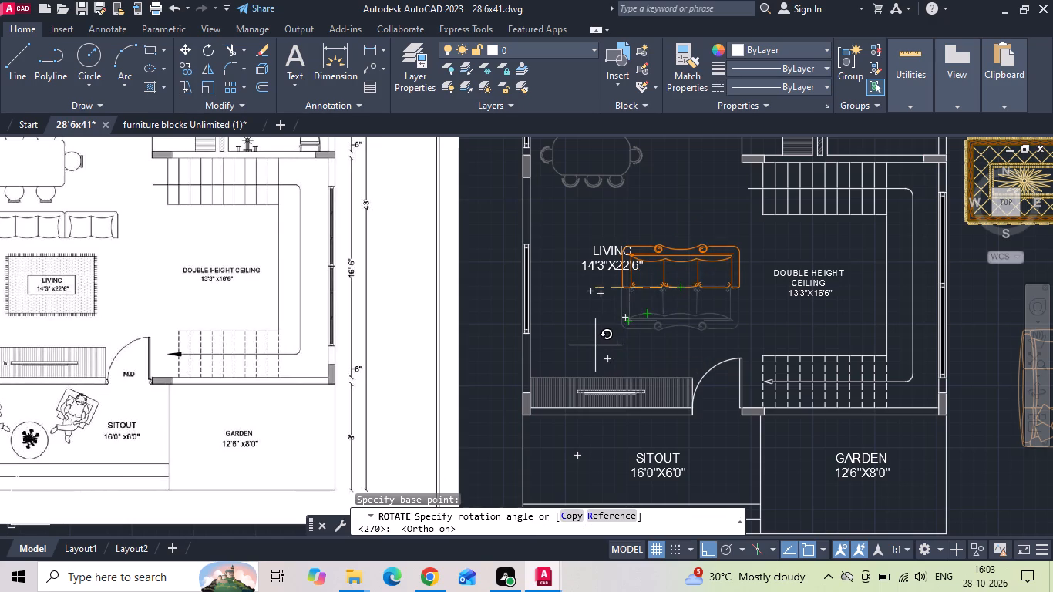
Move the rotated orange three-seat sofa to the upper part of the living room, just below the dining table.
scroll(720, 284, "down", 1)
scroll(672, 259, "up", 1)
left_click_drag(691, 250, 691, 269)
left_click(690, 275)
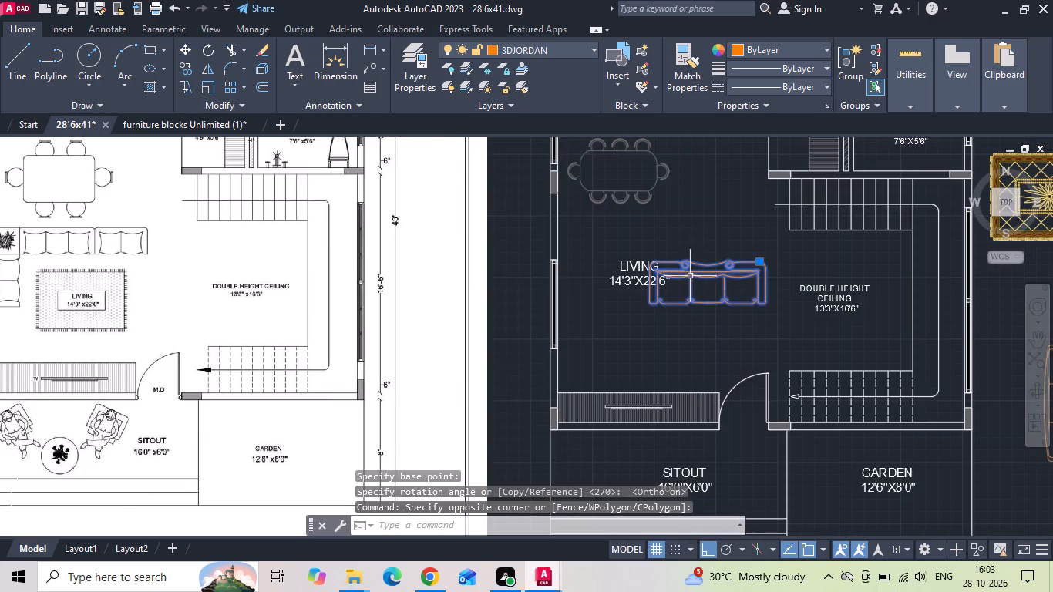
right_click(690, 276)
left_click(763, 274)
left_click_drag(694, 291, 683, 277)
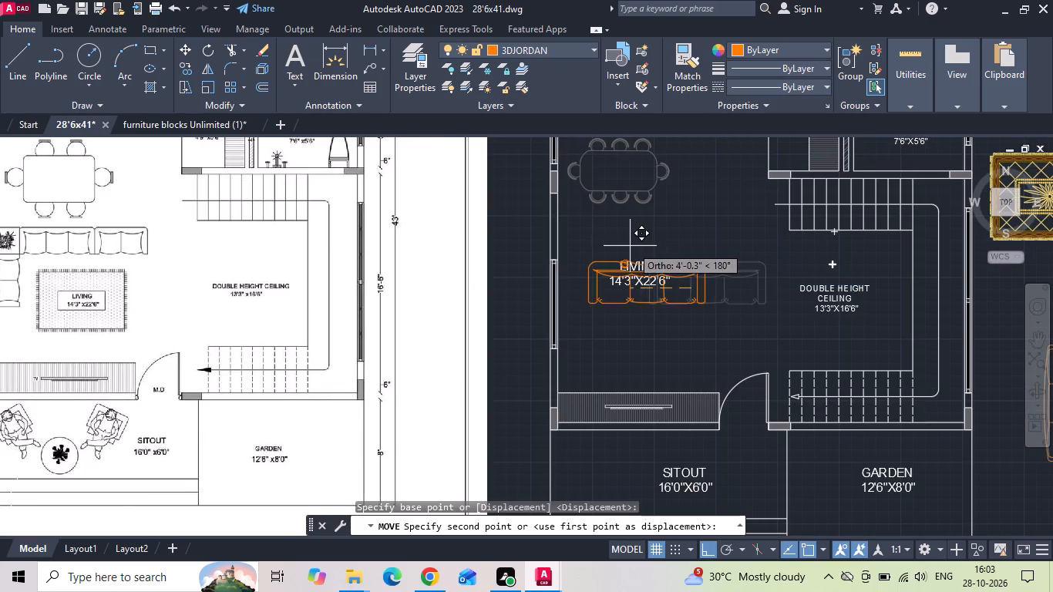
key("F8")
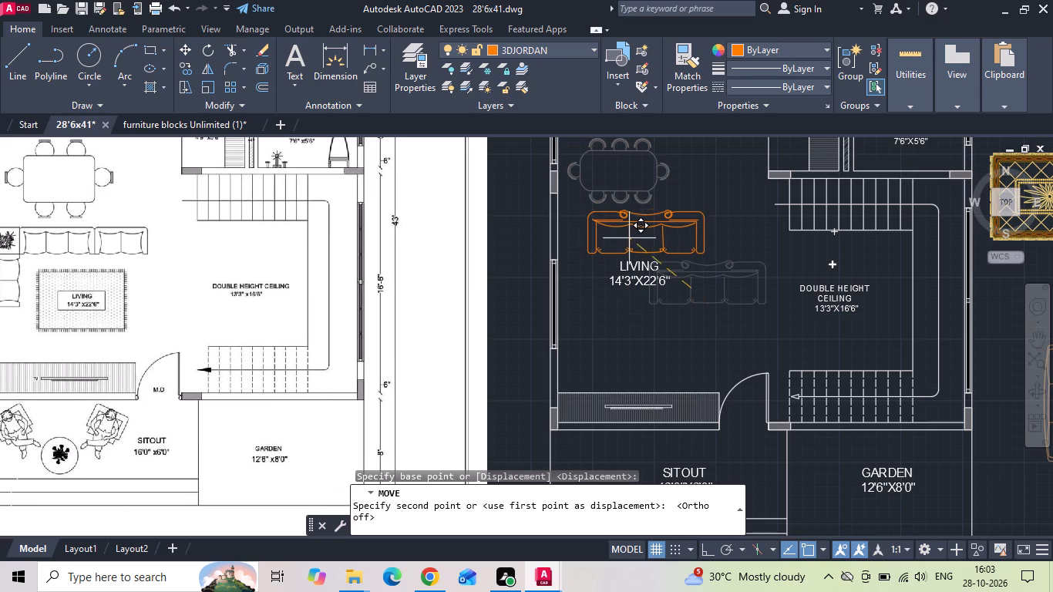
left_click(631, 247)
Move the orange two-seat sofa from beside the plan into the living room, between the LIVING label and the TV unit.
scroll(638, 247, "down", 1)
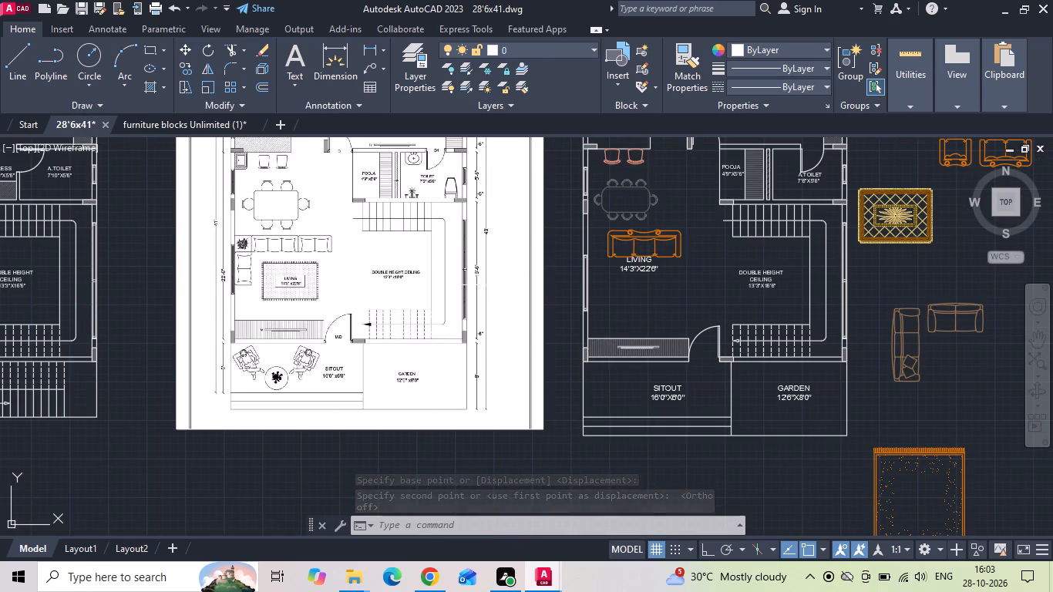
scroll(479, 285, "down", 1)
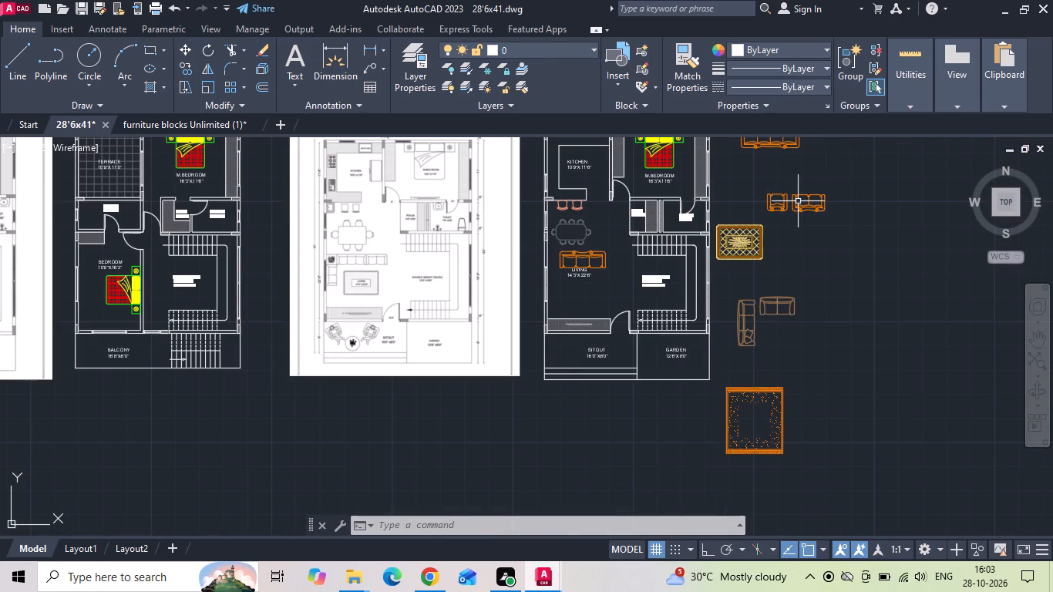
left_click(806, 203)
right_click(806, 203)
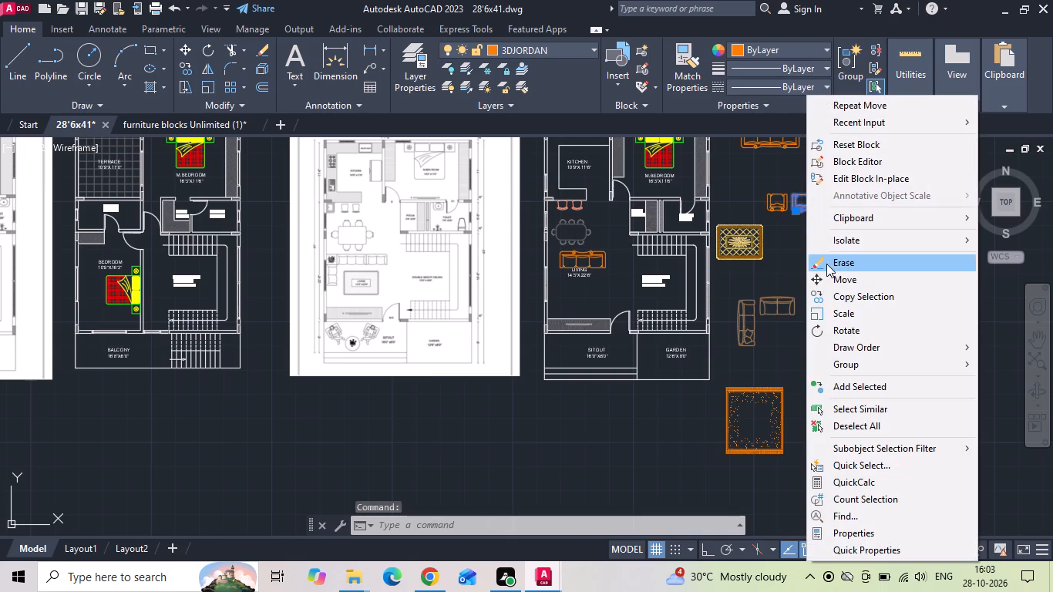
left_click(830, 282)
left_click_drag(809, 194, 761, 230)
scroll(571, 257, "up", 3)
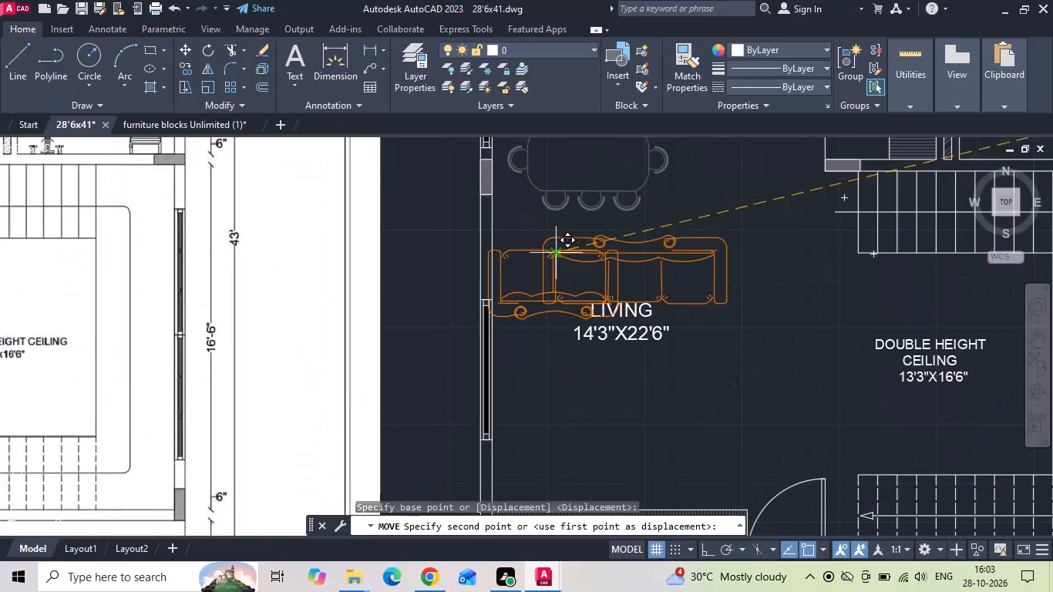
middle_click_drag(569, 376, 557, 271)
left_click(560, 292)
key("Escape")
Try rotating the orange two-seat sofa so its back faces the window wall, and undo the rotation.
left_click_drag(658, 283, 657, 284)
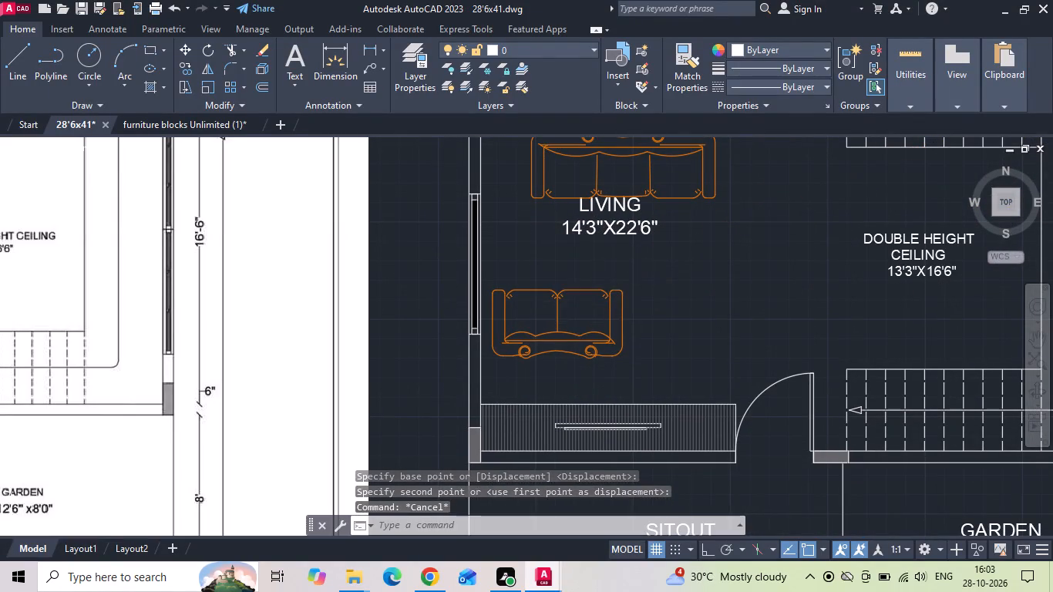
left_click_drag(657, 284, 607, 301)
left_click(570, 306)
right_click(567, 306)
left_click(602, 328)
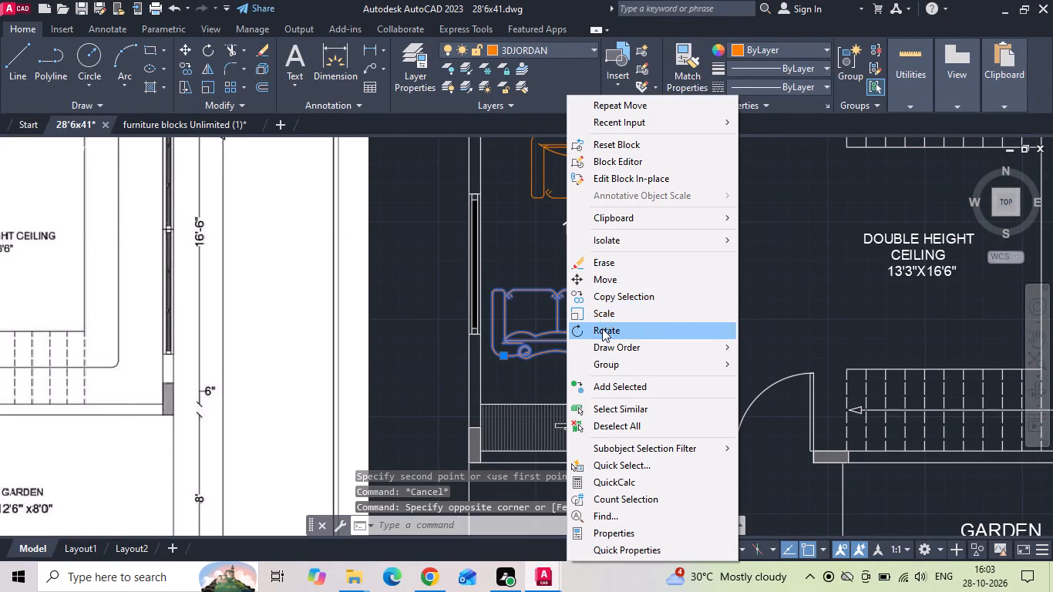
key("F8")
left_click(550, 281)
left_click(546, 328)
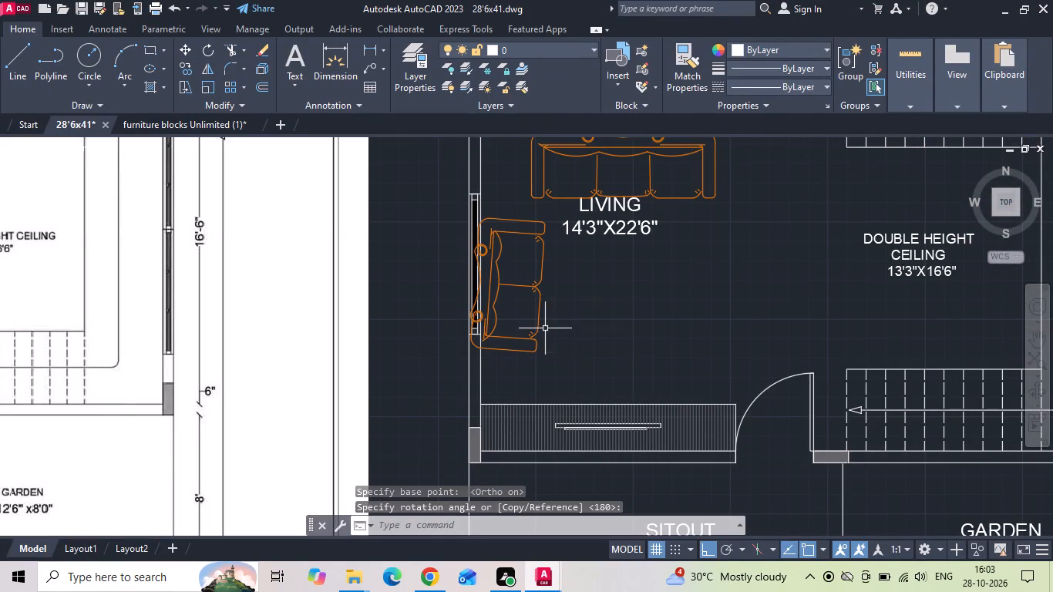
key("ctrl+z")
Rotate the orange two-seat sofa by 270 degrees so its back faces the living room's window wall.
scroll(540, 291, "up", 1)
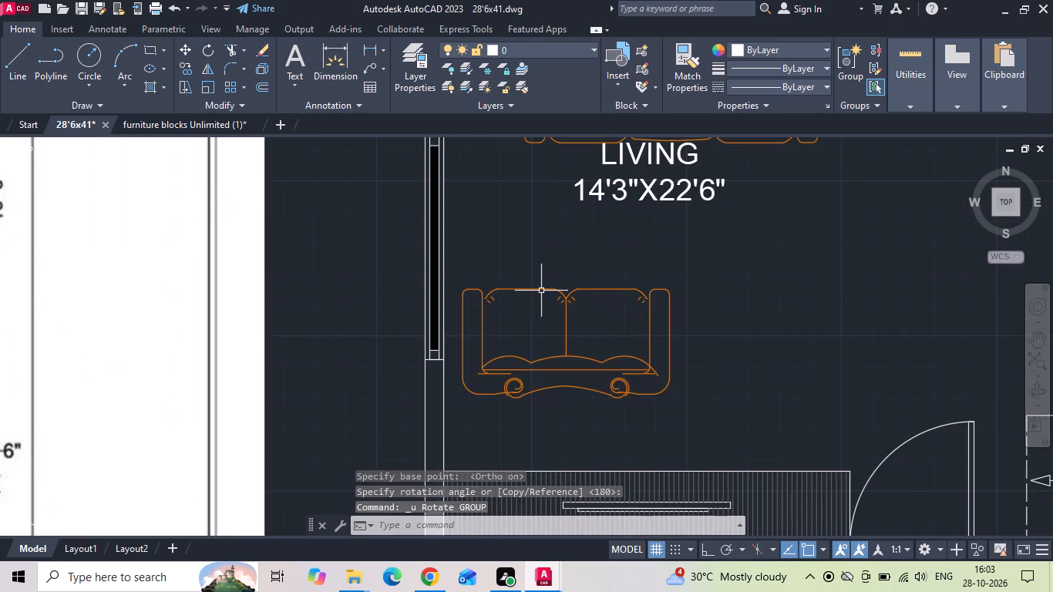
left_click(542, 291)
right_click(526, 281)
left_click(574, 331)
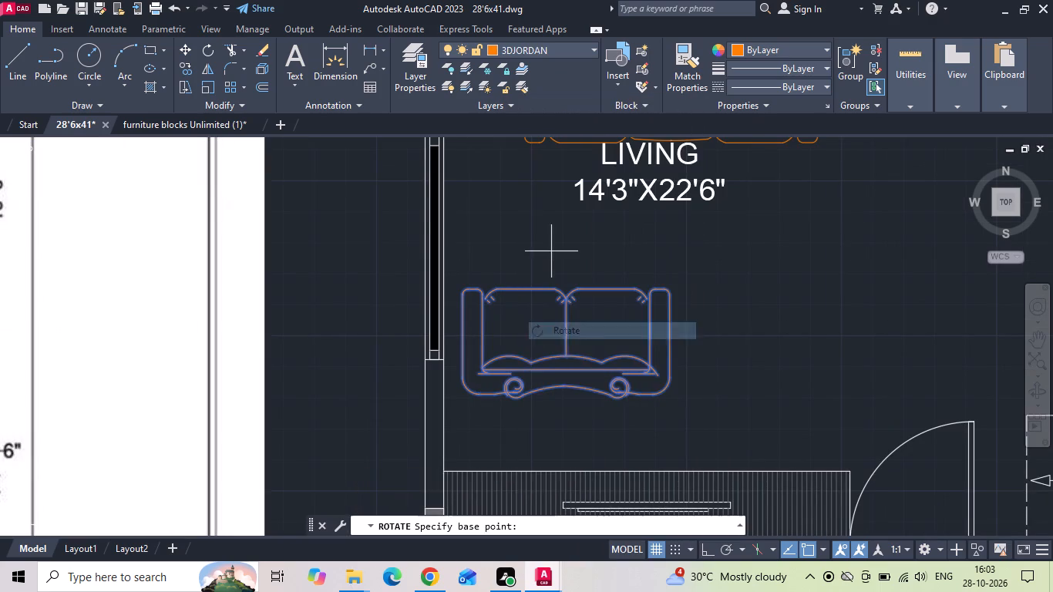
left_click(551, 251)
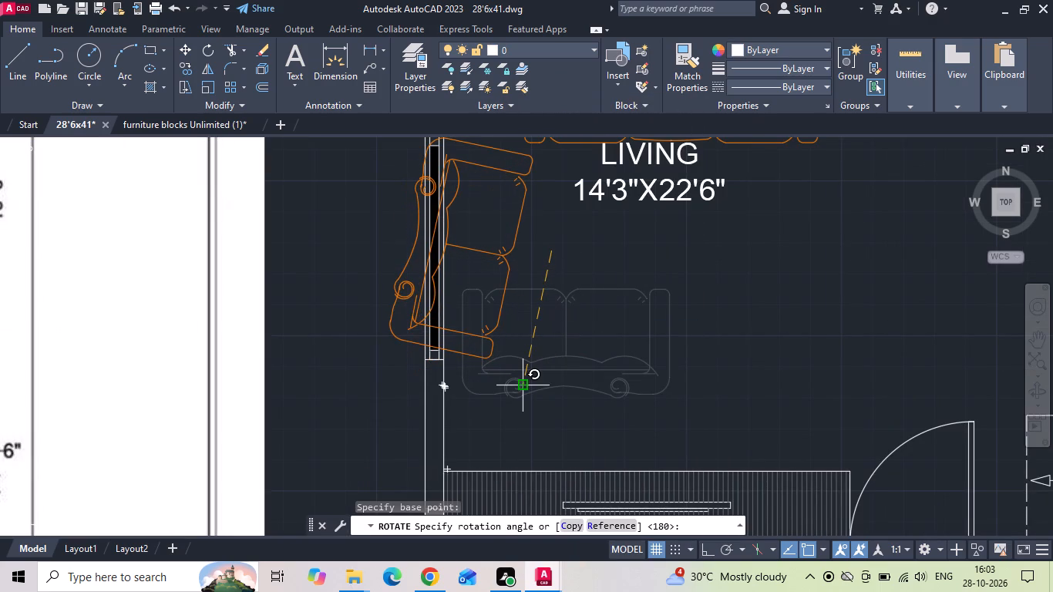
key("F8")
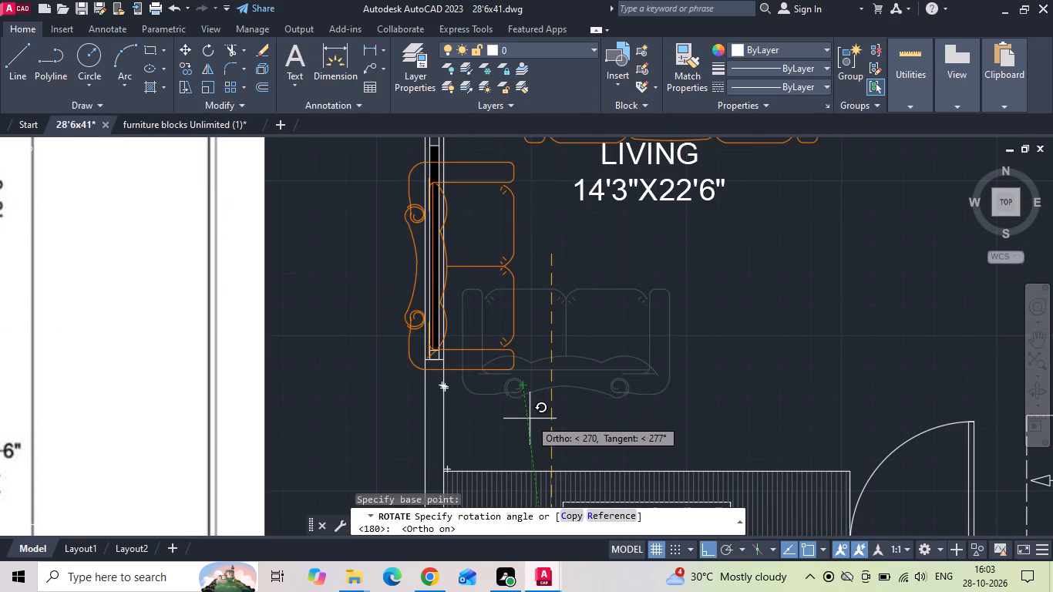
scroll(530, 419, "up", 2)
left_click(532, 421)
Move the orange two-seat sofa horizontally out of the window wall so its outer back edge meets the wall's inner face.
scroll(534, 425, "down", 3)
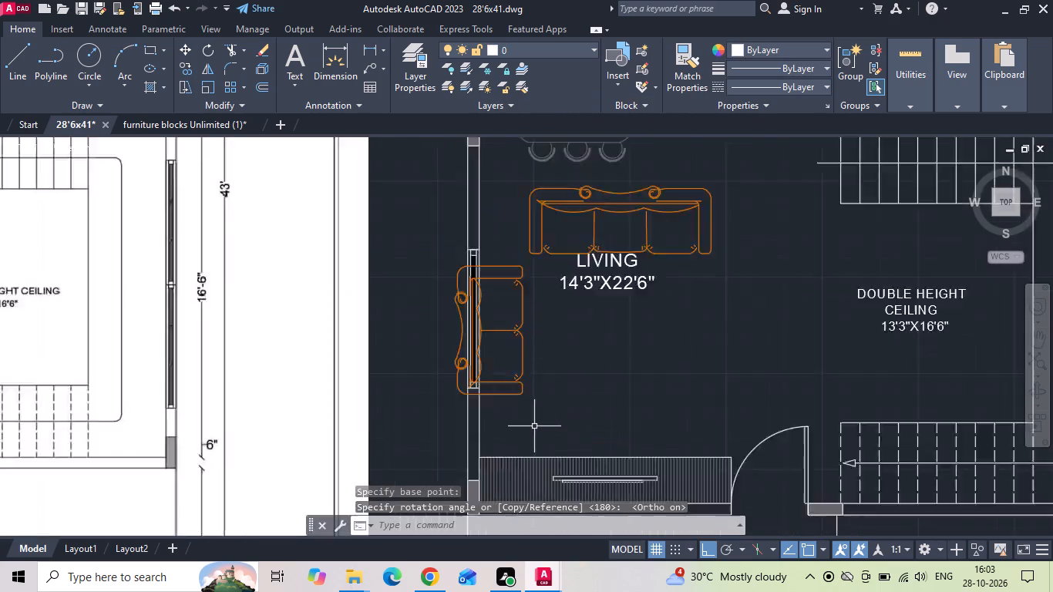
left_click(532, 365)
left_click(516, 318)
right_click(516, 318)
left_click(570, 279)
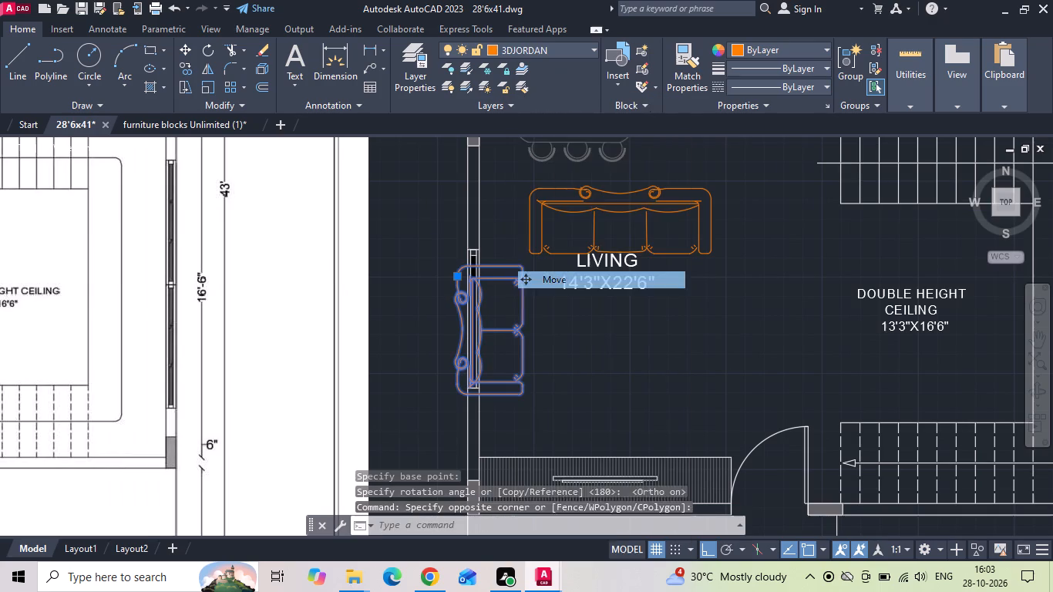
scroll(459, 289, "up", 2)
left_click(451, 266)
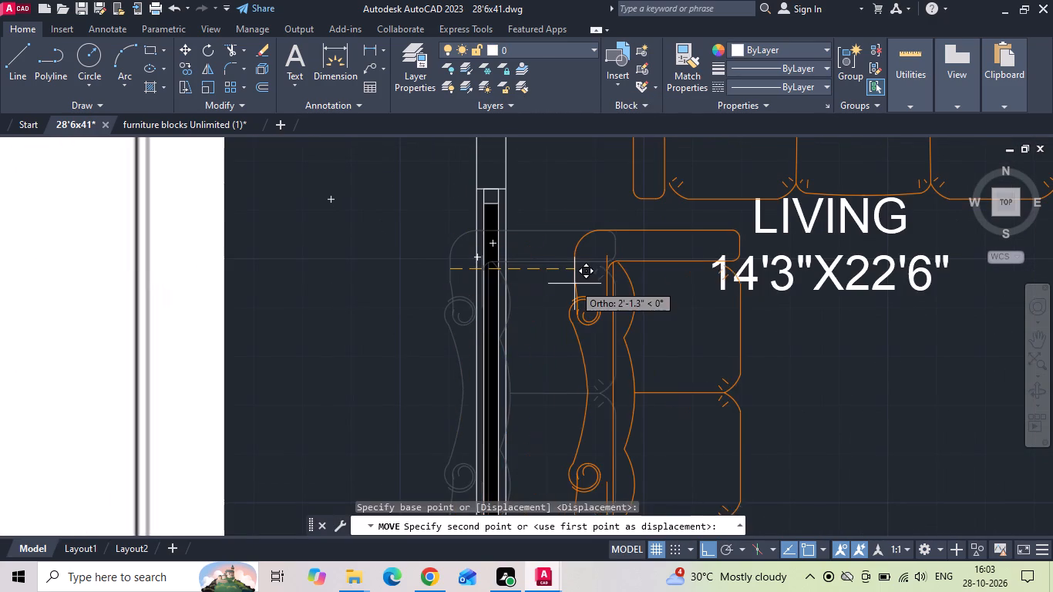
left_click(509, 278)
Move the two-seat sofa slightly further into the room so the scrolls on its back just touch the wall's inner face.
scroll(590, 240, "down", 1)
left_click_drag(612, 307, 602, 345)
left_click(591, 368)
right_click(585, 319)
left_click(624, 288)
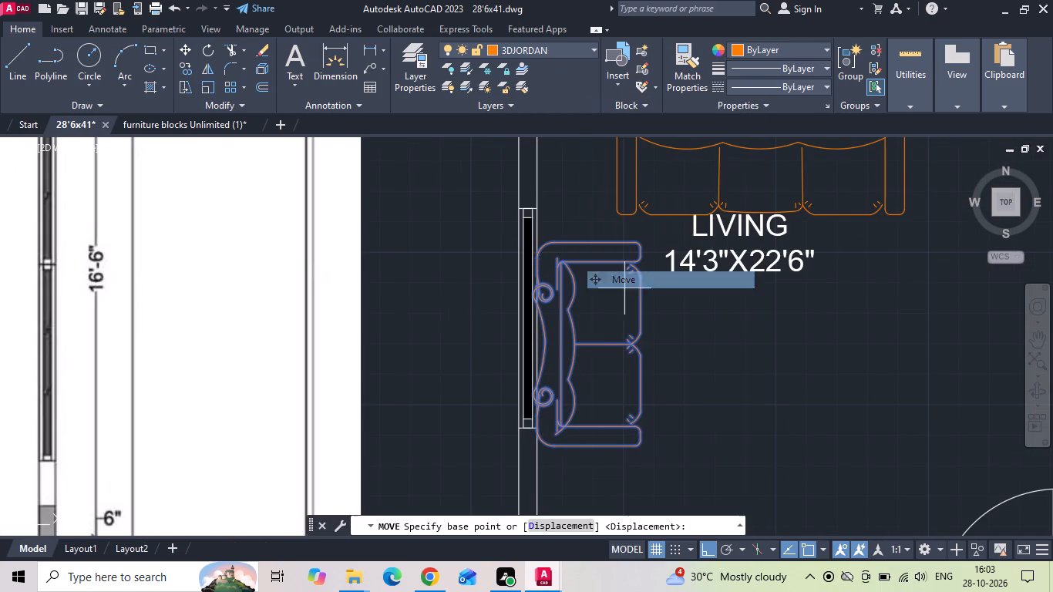
scroll(531, 362, "up", 2)
middle_click_drag(550, 385, 561, 275)
scroll(561, 351, "up", 3)
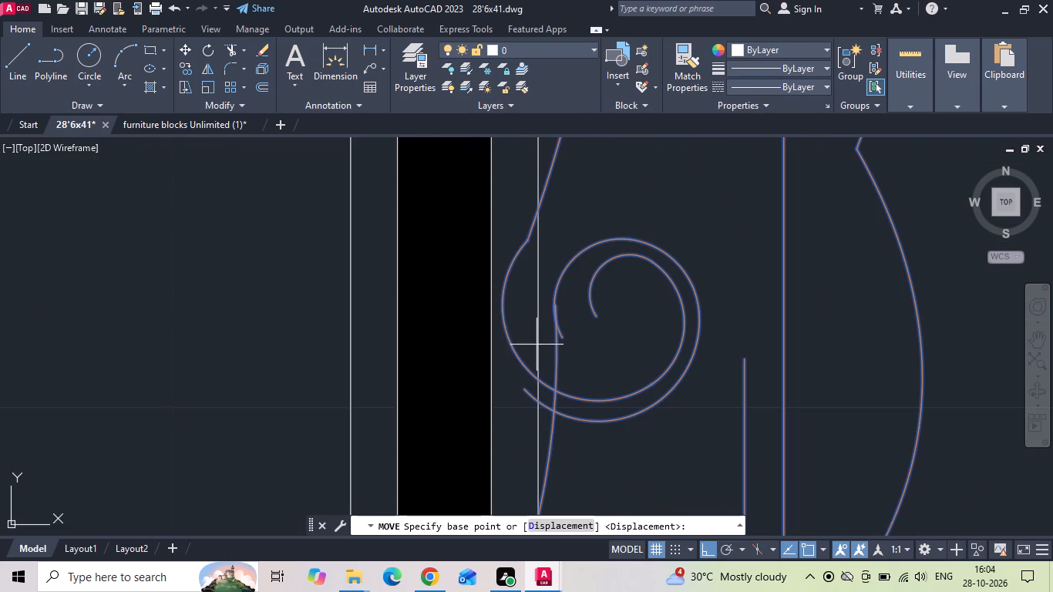
left_click(501, 308)
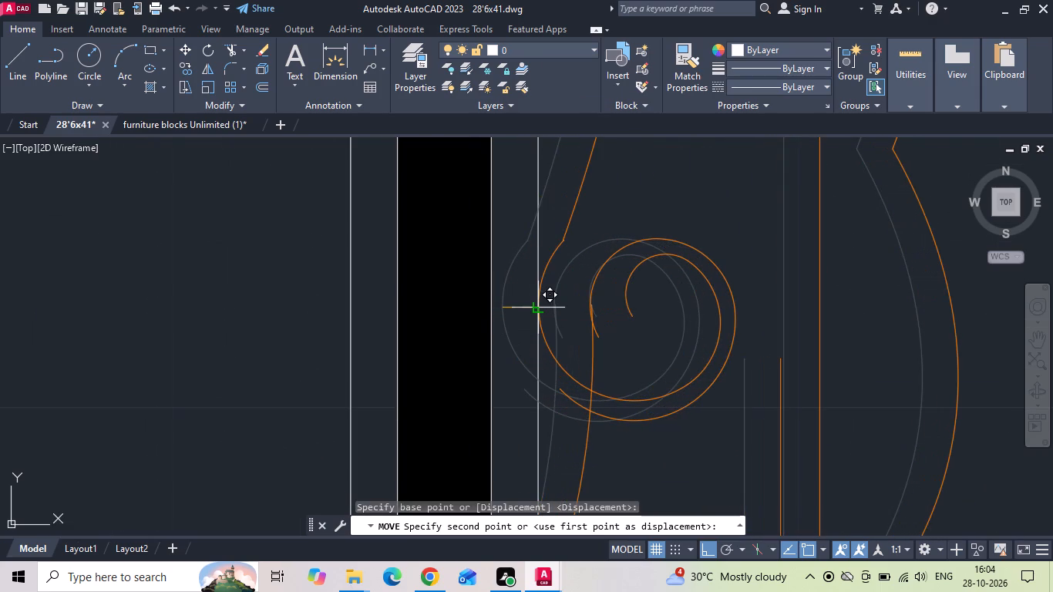
left_click(540, 310)
scroll(654, 286, "down", 5)
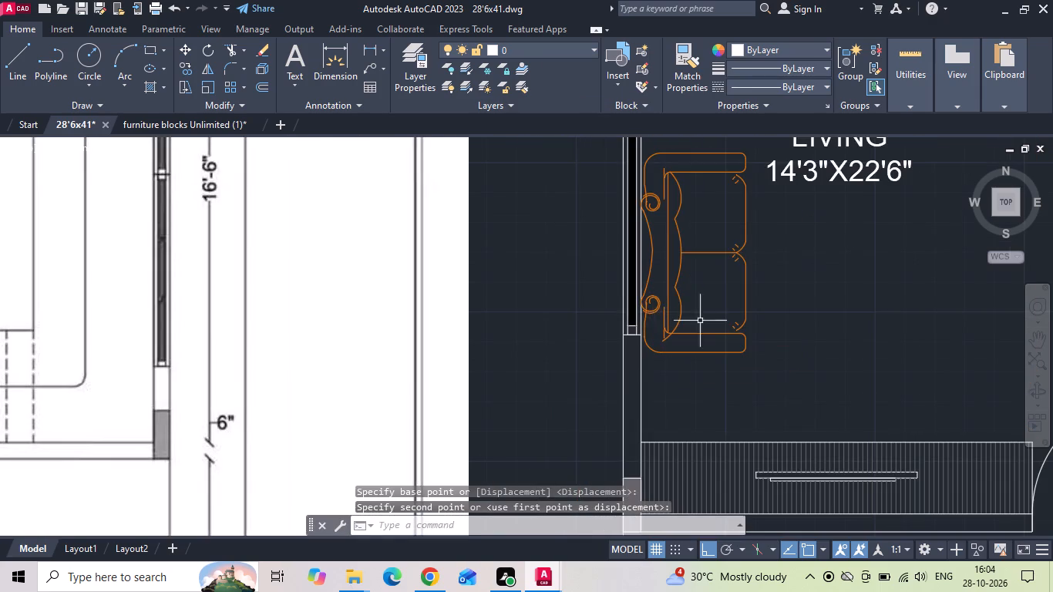
Move the LIVING 14'3"X22'6" label straight down, clear of the orange three-seat sofa.
scroll(700, 321, "down", 2)
left_click(761, 270)
right_click(761, 263)
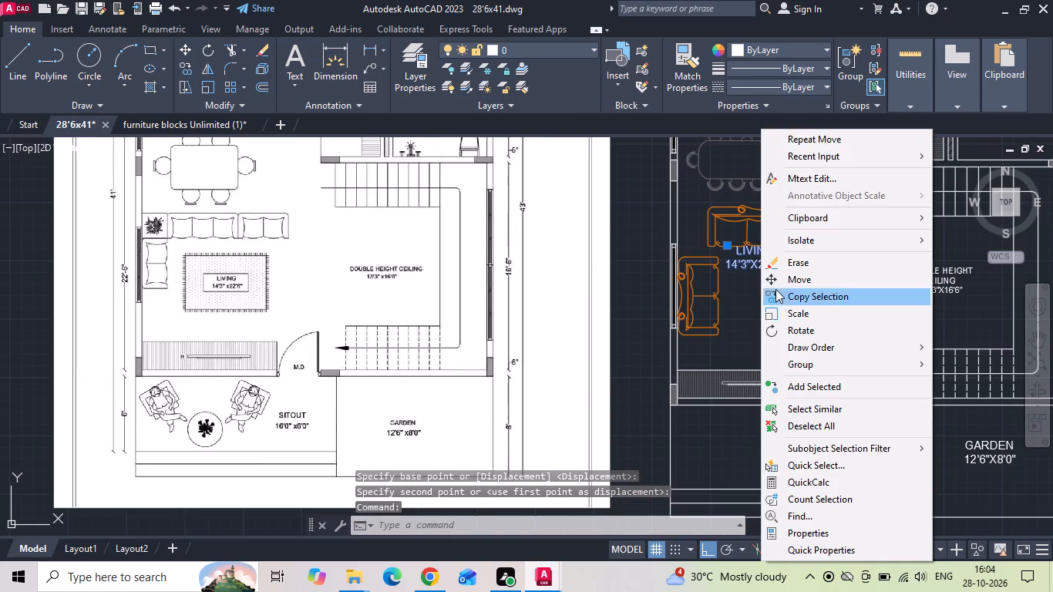
left_click(782, 284)
left_click(792, 342)
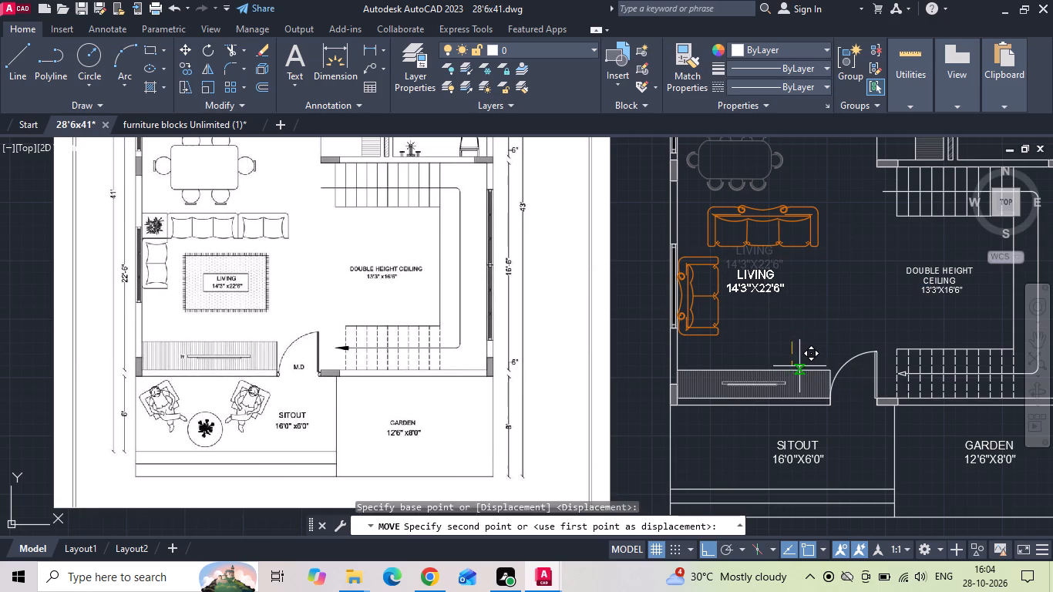
left_click(800, 367)
Move the orange single-seat armchair from beside the plan into the living room, beside the three-seat sofa's free end.
scroll(555, 283, "down", 1)
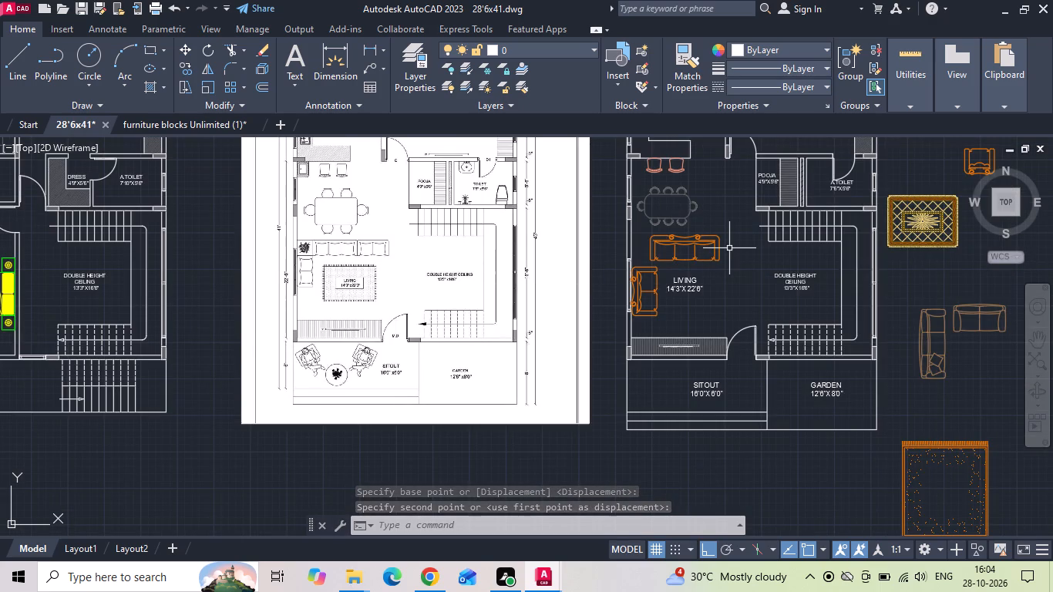
middle_click_drag(719, 249, 575, 277)
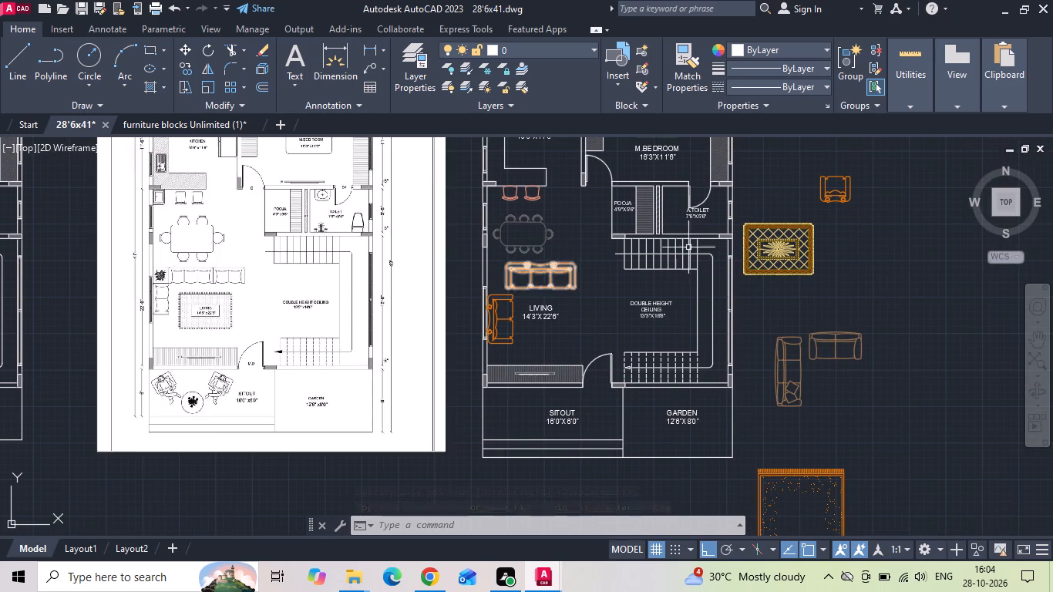
left_click(826, 186)
right_click(826, 188)
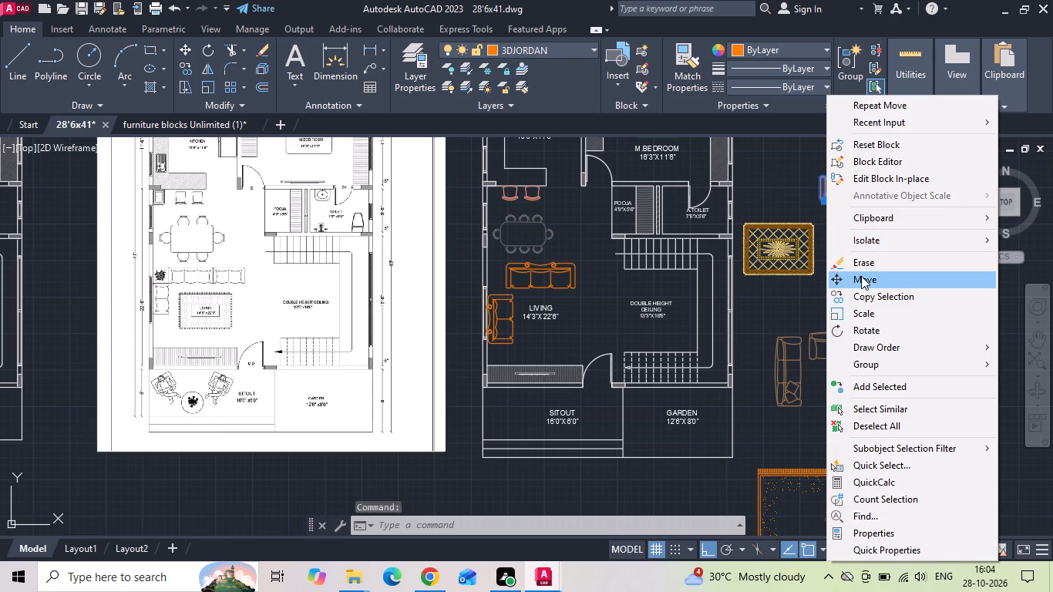
left_click(861, 276)
left_click_drag(838, 188, 812, 225)
scroll(604, 285, "up", 1)
key("F8")
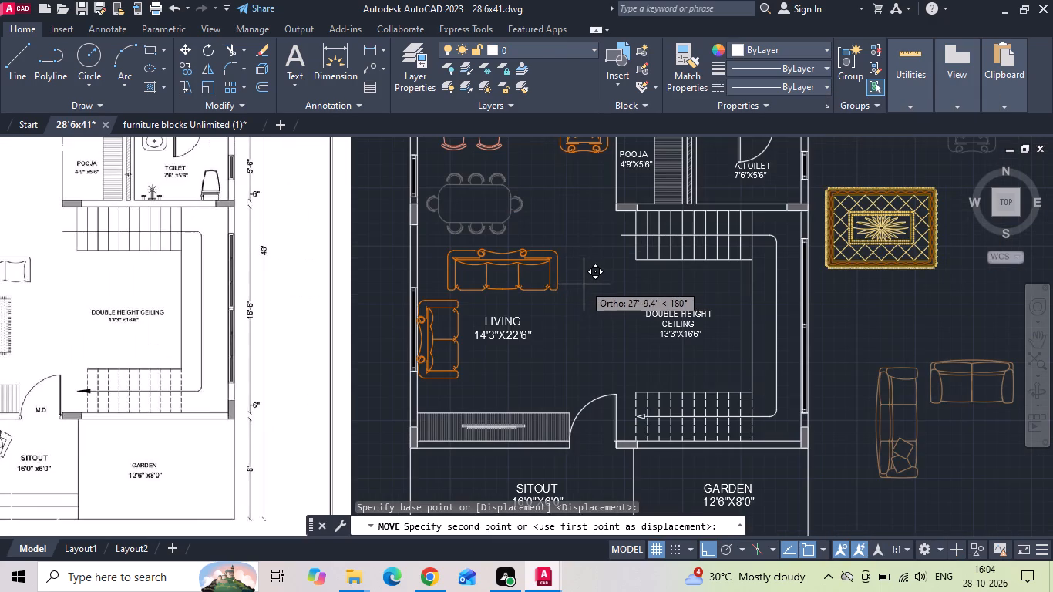
scroll(584, 296, "up", 2)
left_click(588, 259)
Mirror the orange armchair about a horizontal line along its back, erasing the source object.
left_click_drag(597, 203, 584, 235)
left_click(574, 259)
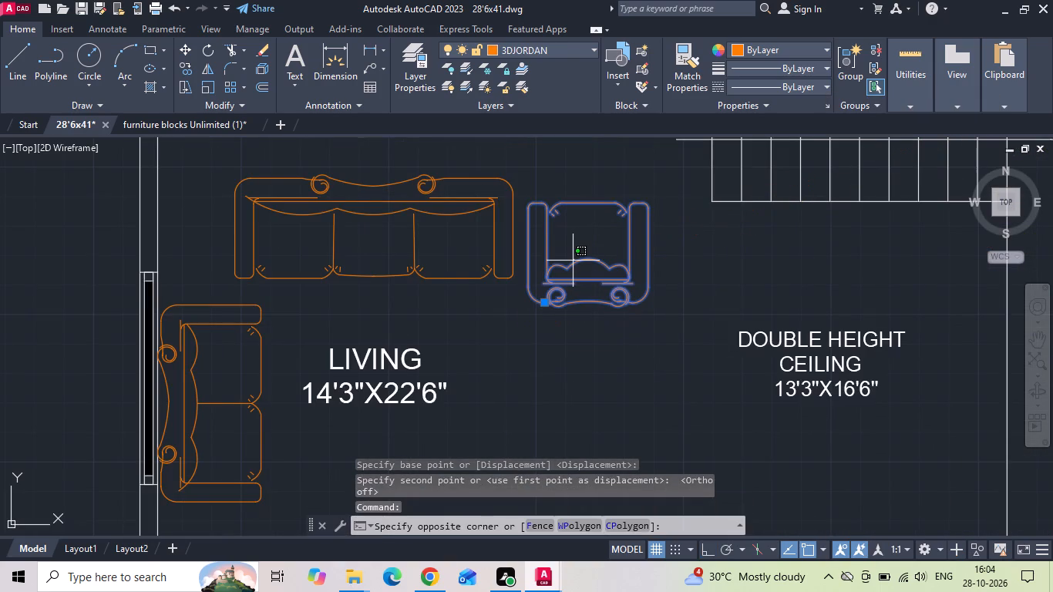
type("mi")
key("space")
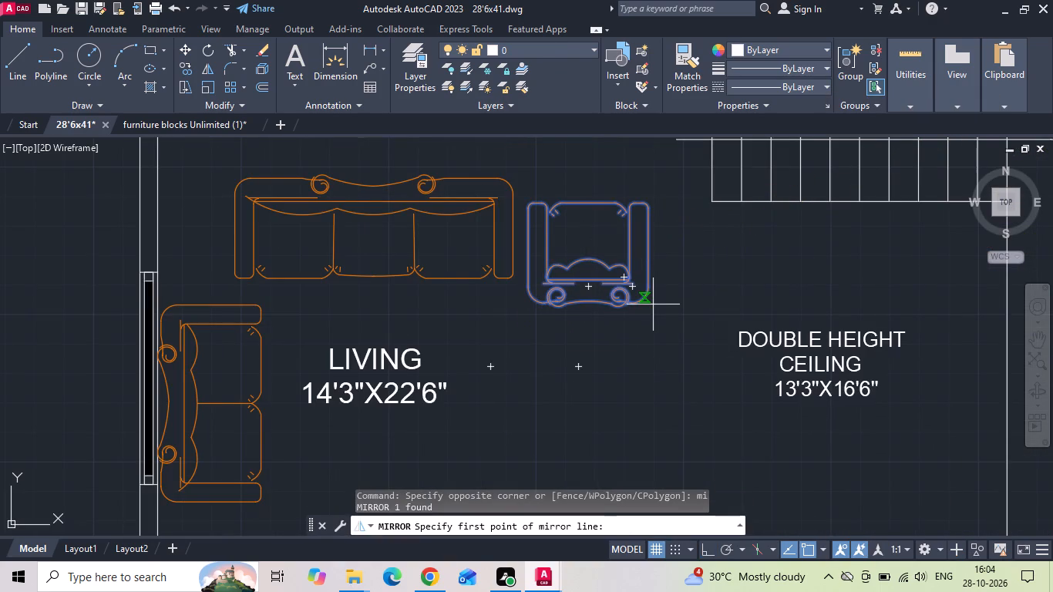
key("F8")
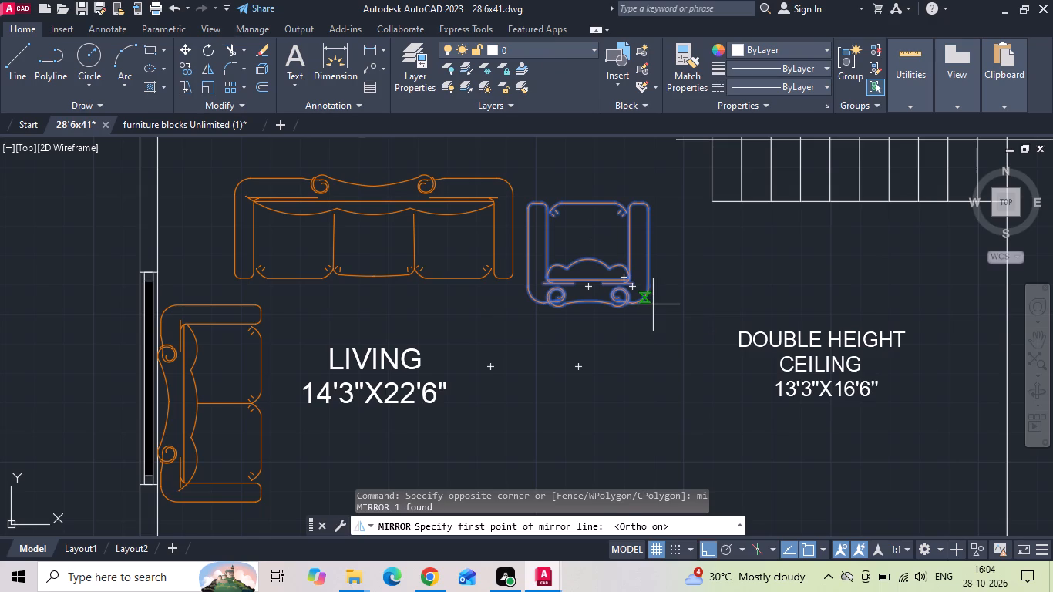
left_click(653, 305)
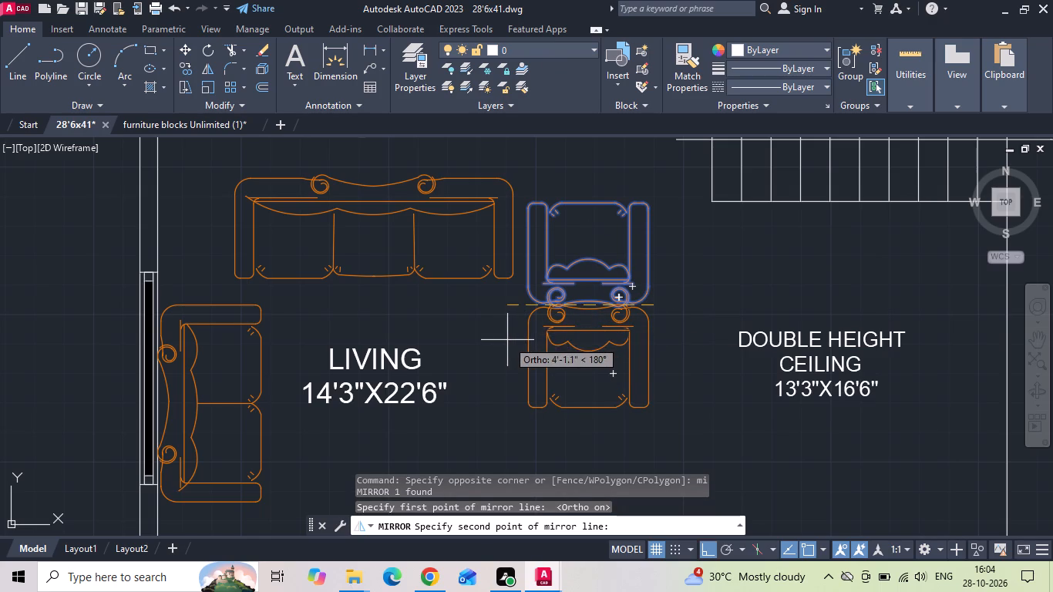
left_click(490, 346)
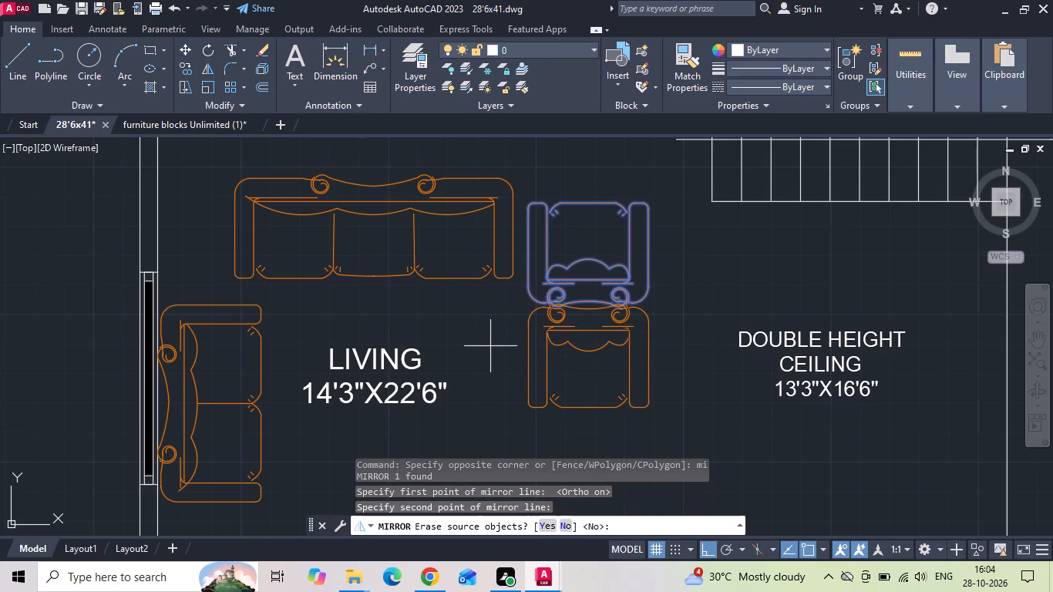
type("y")
key("space")
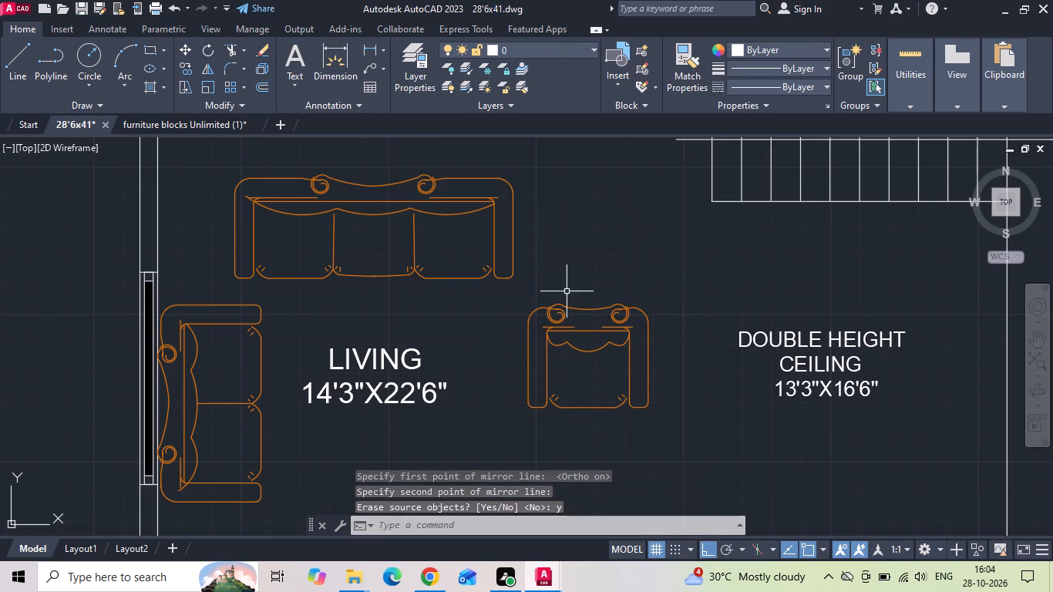
Move the mirrored armchair up against the end of the orange three-seat sofa, lining up their backs.
left_click_drag(596, 271, 577, 322)
left_click(574, 329)
right_click(581, 266)
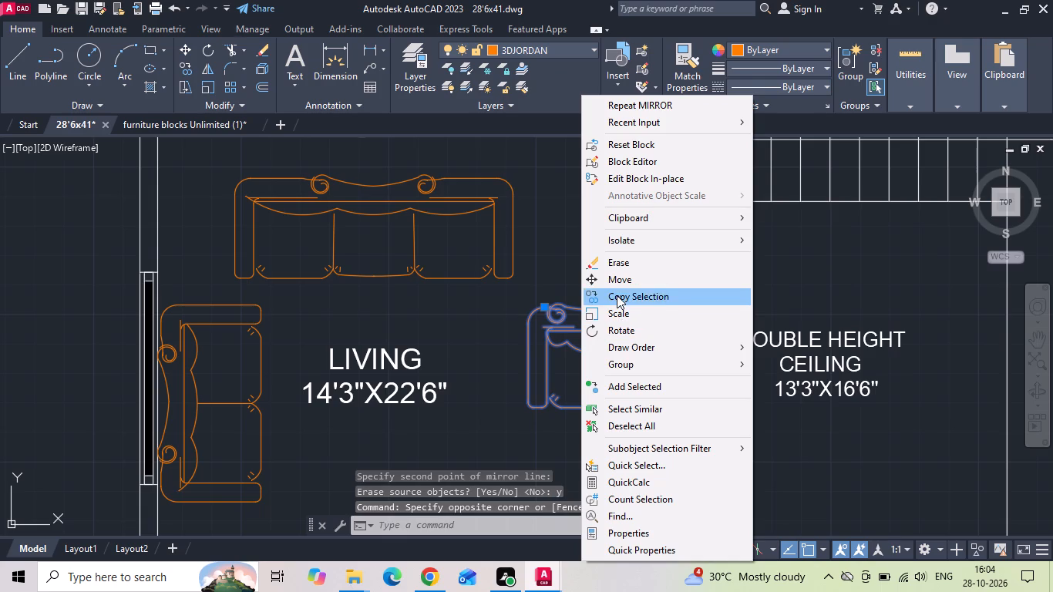
left_click(619, 279)
scroll(523, 300, "up", 3)
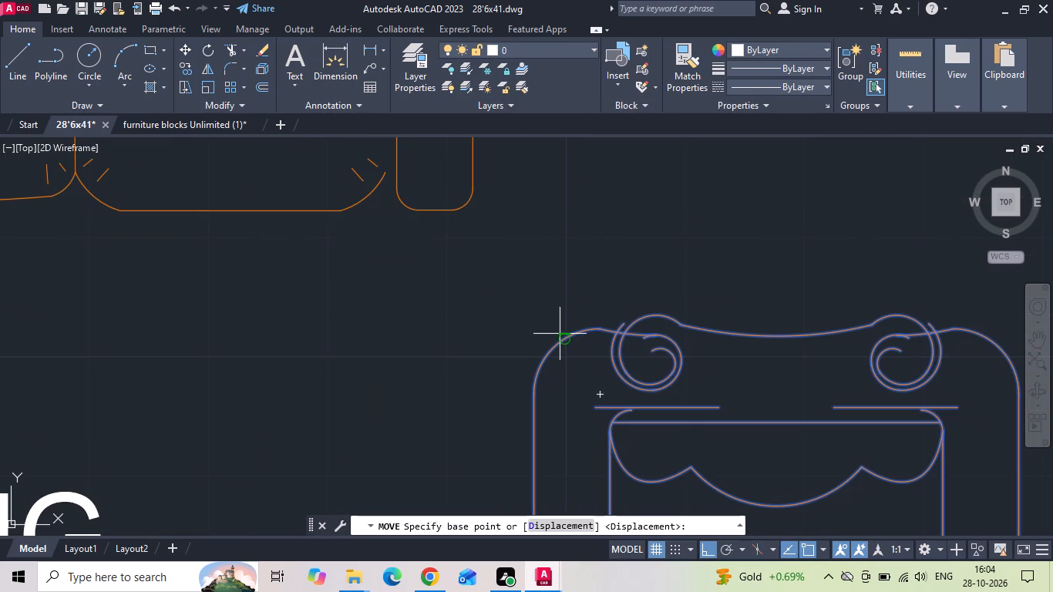
scroll(535, 413, "up", 1)
left_click(537, 380)
scroll(614, 364, "down", 3)
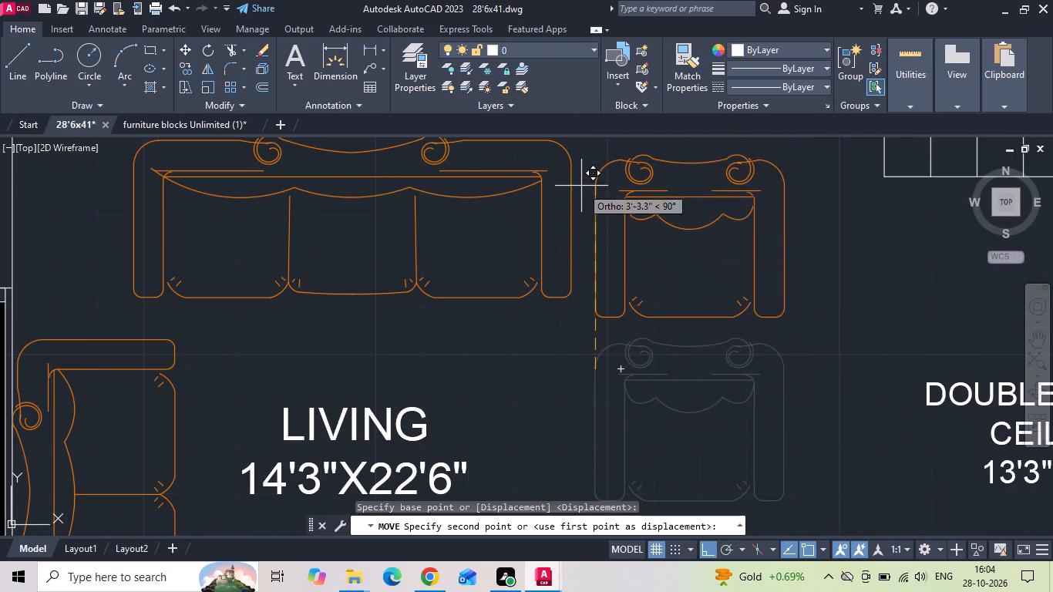
left_click(569, 166)
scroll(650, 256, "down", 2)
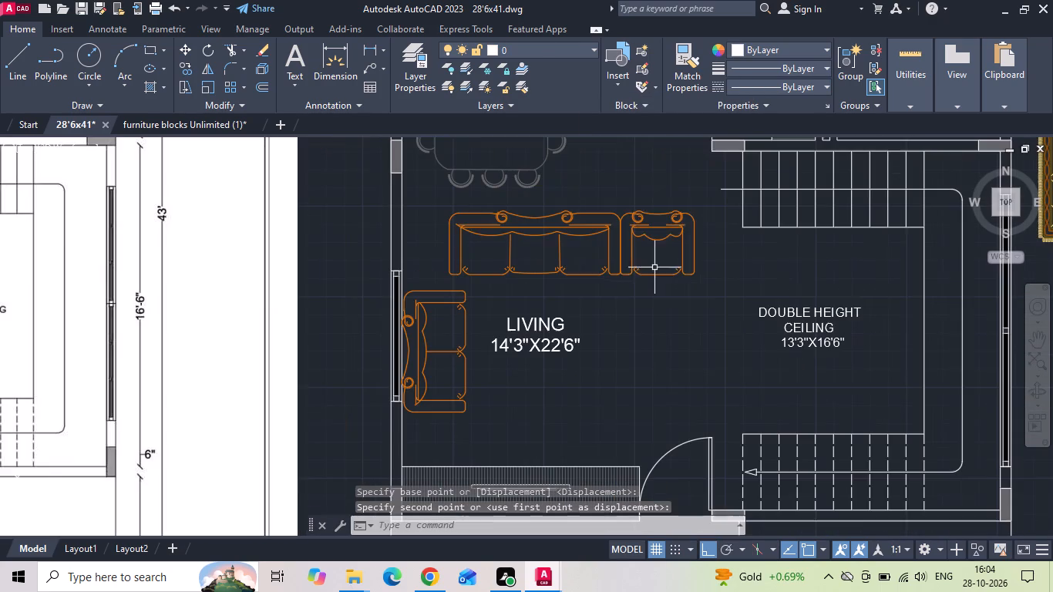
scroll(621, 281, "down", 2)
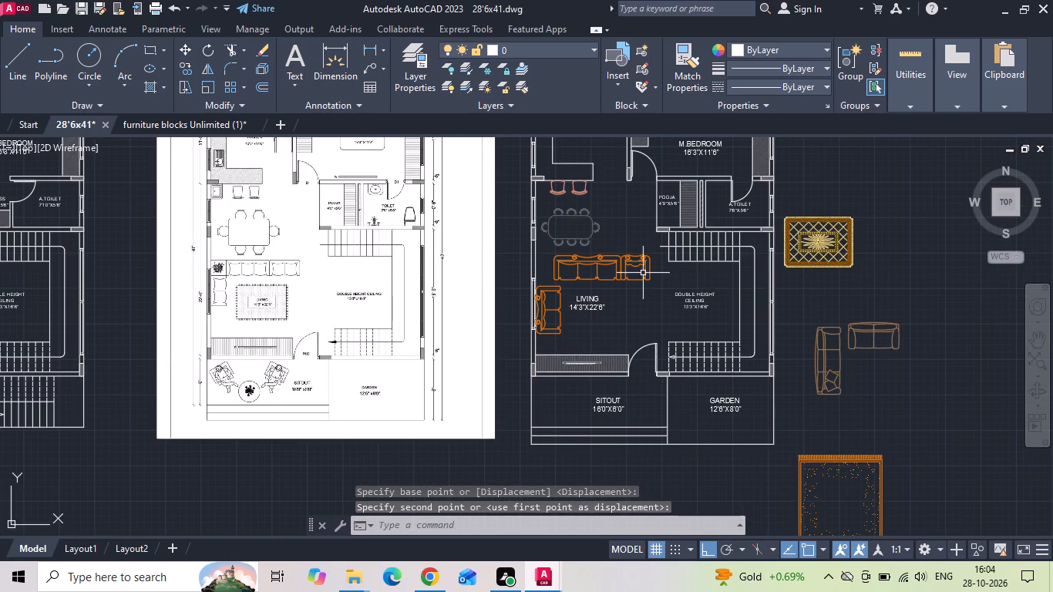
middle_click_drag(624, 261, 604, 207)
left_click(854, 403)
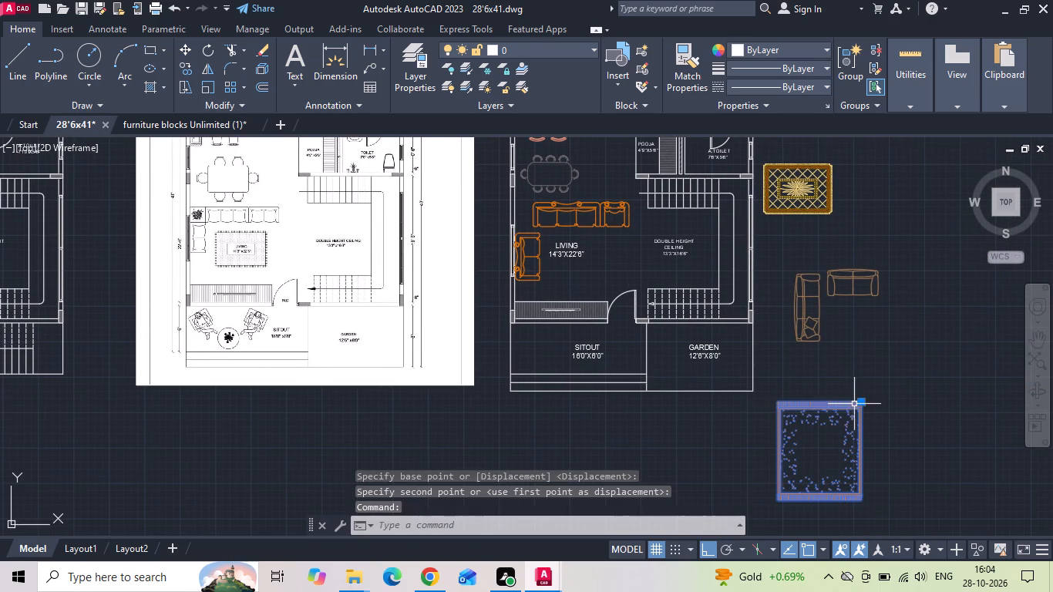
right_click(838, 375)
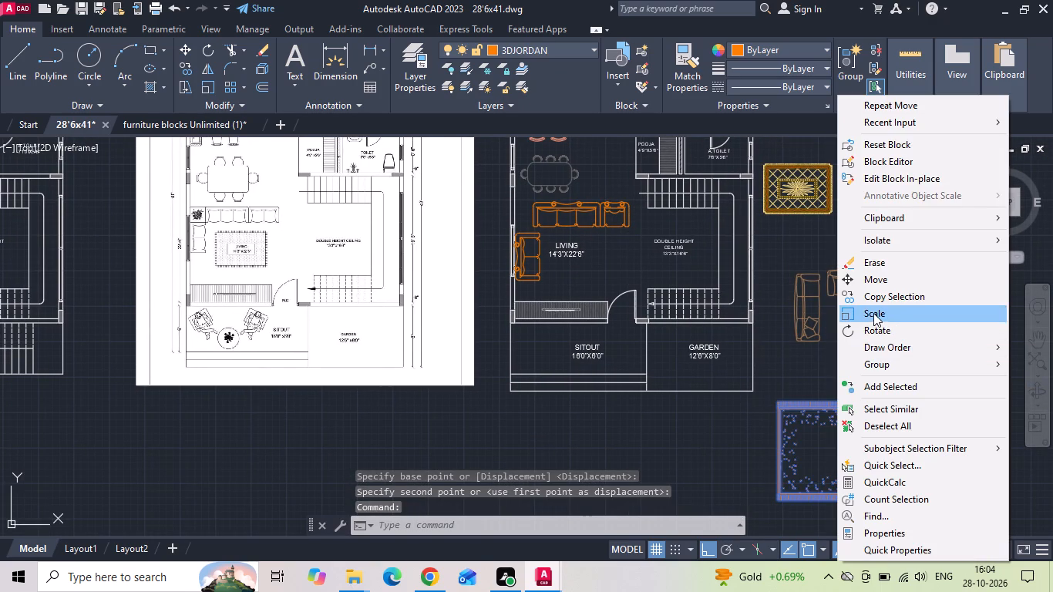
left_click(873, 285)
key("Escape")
Delete the two unused brown sofas and the yellow patterned rug beside the ground-floor plan.
left_click_drag(856, 348, 854, 348)
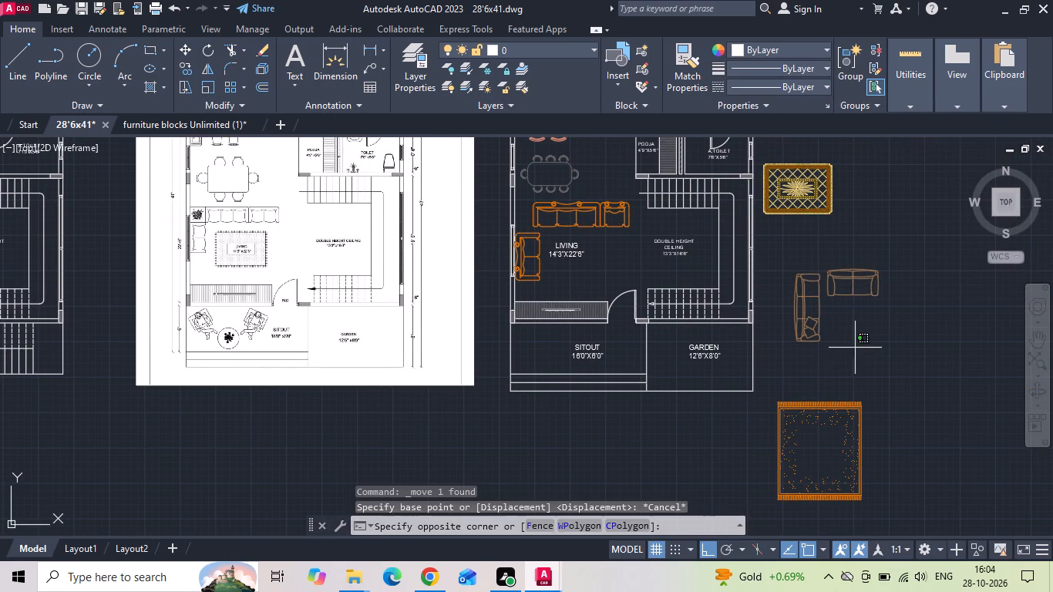
left_click_drag(854, 348, 843, 335)
left_click(789, 202)
key("Delete")
Rotate the large orange rug below the plan a quarter turn so its fringed edges run vertically.
middle_click_drag(812, 323, 777, 251)
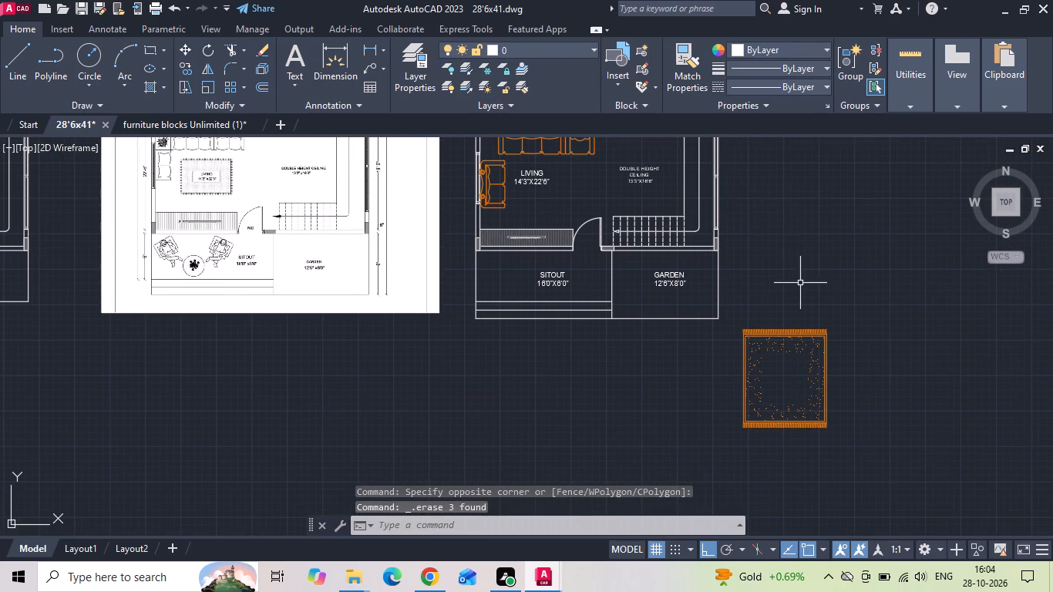
left_click_drag(813, 296, 806, 356)
left_click_drag(803, 361, 802, 369)
right_click(801, 369)
left_click_drag(818, 338, 816, 330)
left_click_drag(801, 255, 805, 267)
left_click(806, 300)
Scale the orange rug down from its upper corner to a size that fits the living room's seating area.
scroll(646, 174, "up", 1)
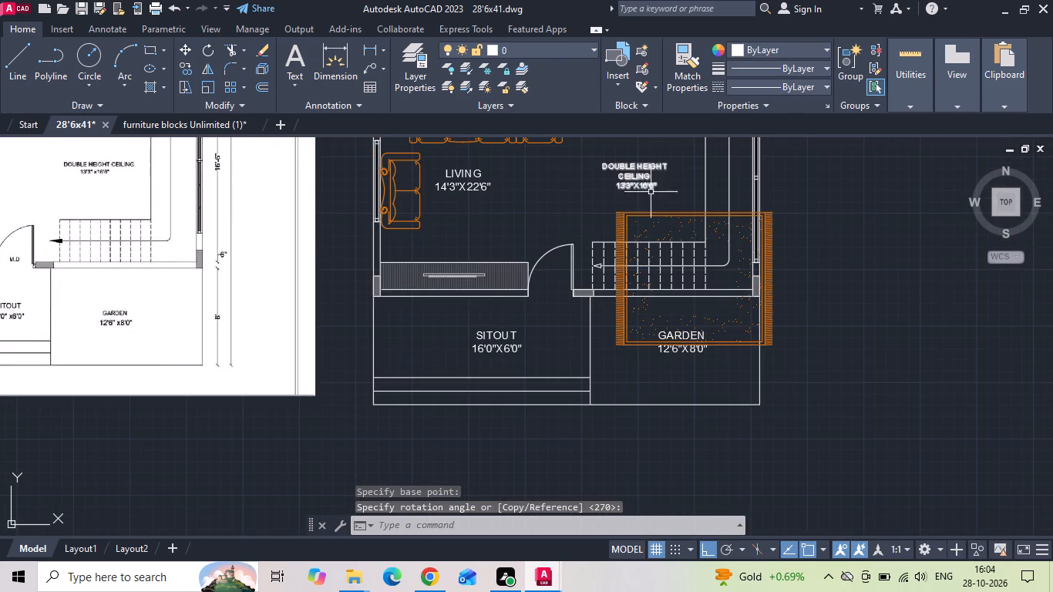
scroll(685, 310, "down", 2)
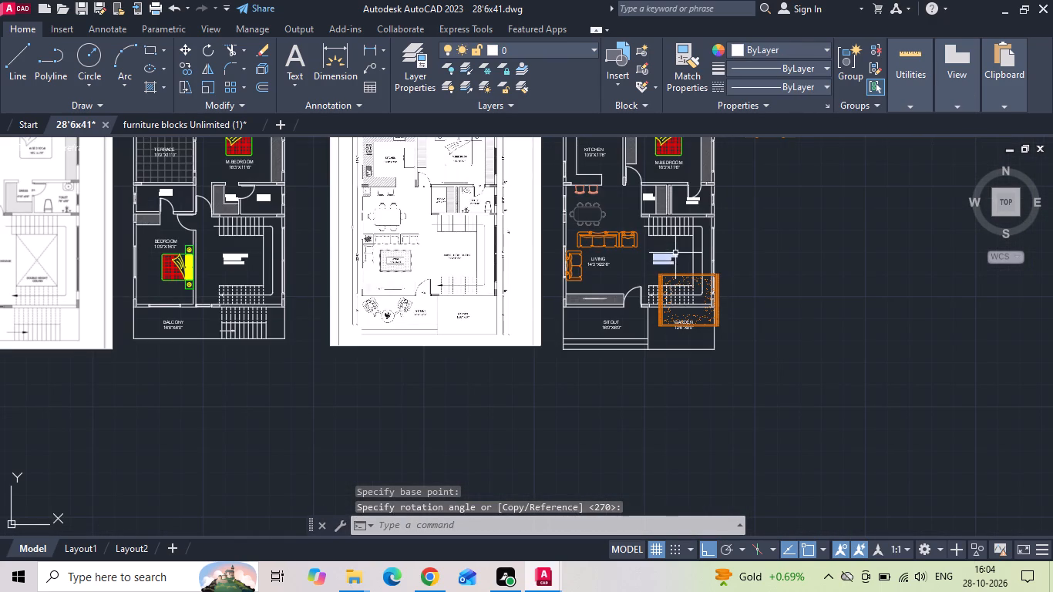
scroll(675, 253, "up", 2)
left_click(665, 302)
left_click(651, 320)
right_click(651, 320)
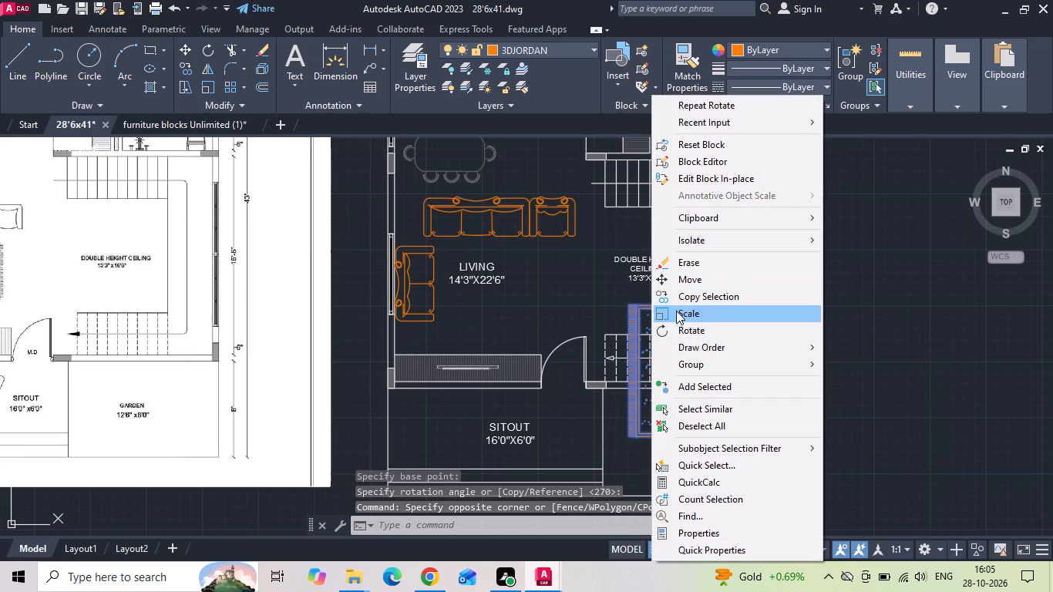
left_click(676, 313)
left_click(637, 304)
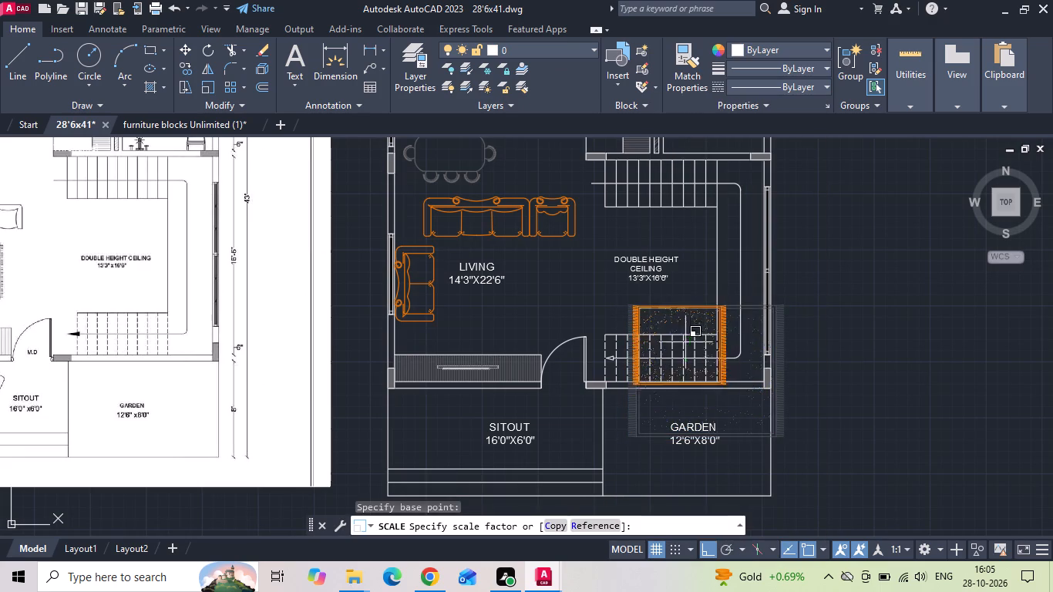
left_click(678, 319)
Move the scaled orange rug into the ground-floor living room, between the two-seat sofa and the three-seat sofa.
left_click(677, 310)
right_click(677, 310)
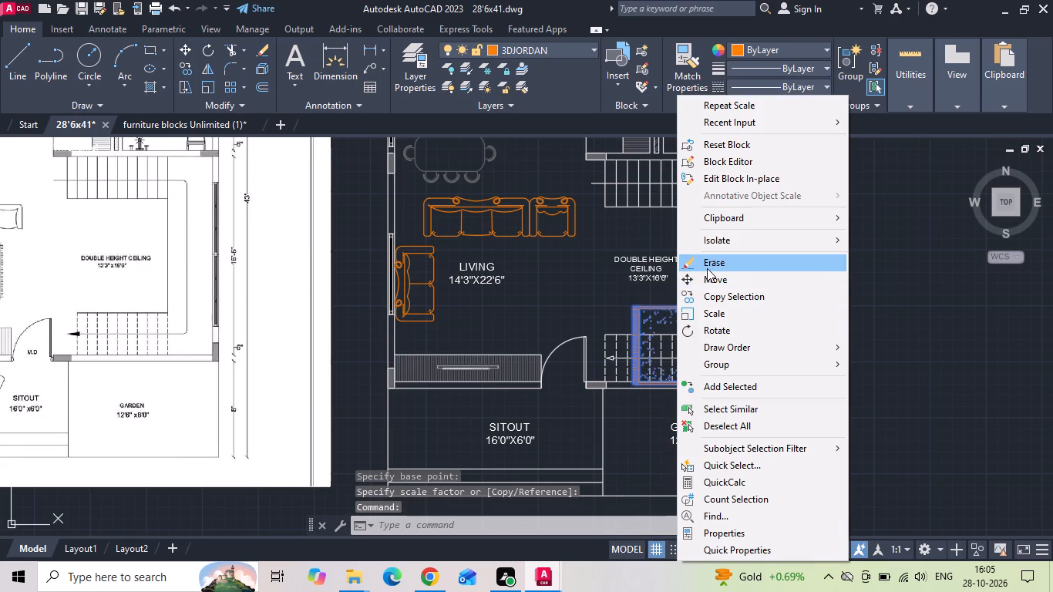
left_click(706, 281)
left_click_drag(701, 335, 667, 337)
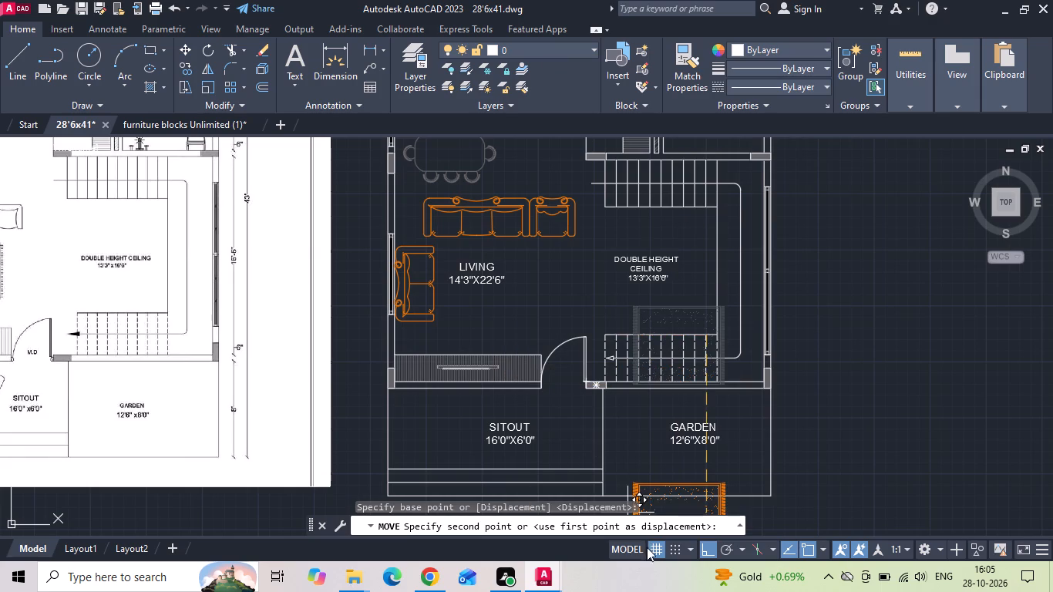
left_click_drag(706, 543, 696, 526)
scroll(516, 257, "up", 2)
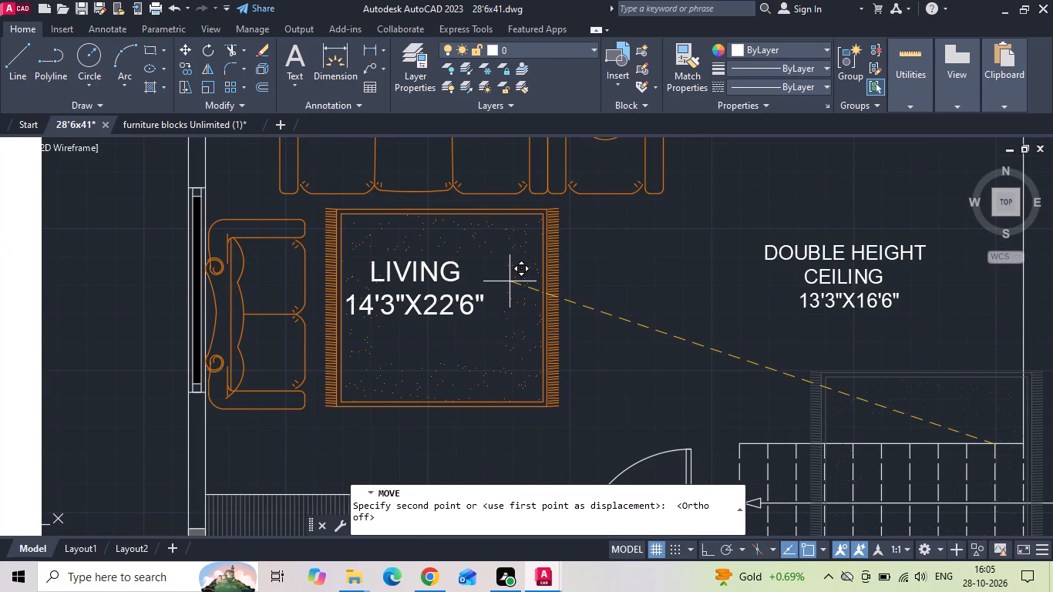
left_click(510, 281)
scroll(511, 282, "down", 3)
key("Escape")
Move the LIVING 14'3"X22'6" label sideways to the middle of the orange rug.
scroll(493, 288, "up", 3)
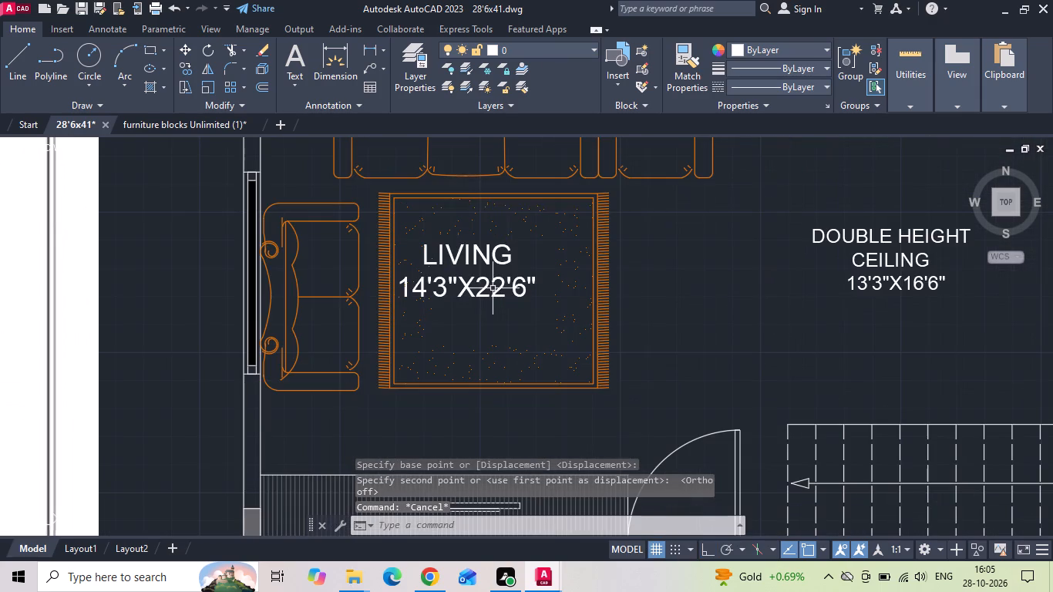
left_click(493, 288)
left_click(464, 294)
right_click(464, 294)
left_click(496, 286)
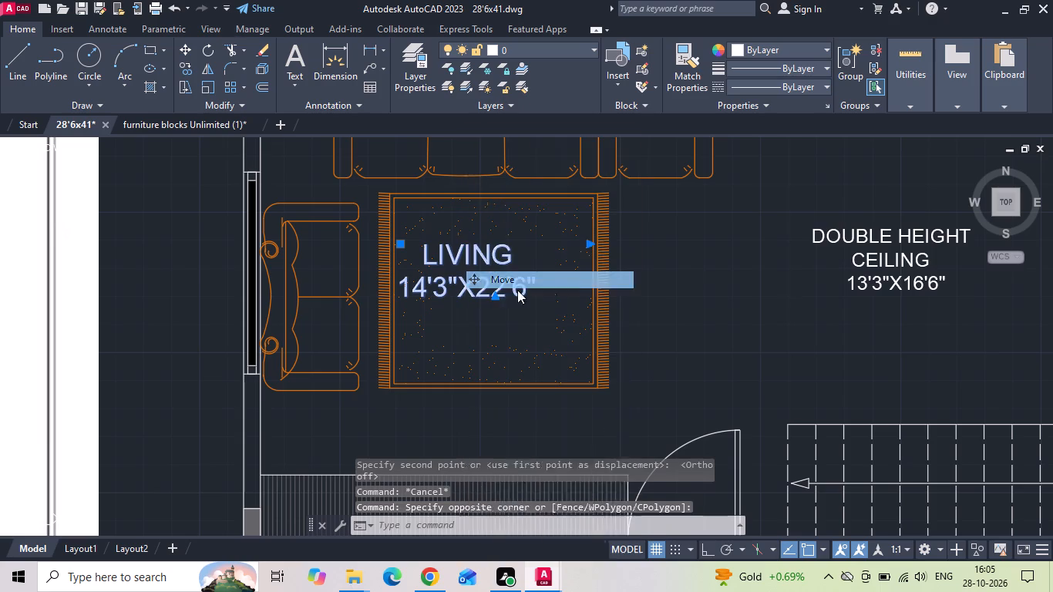
left_click(745, 280)
left_click(769, 294)
Save the 28'6x41 drawing with the furnished living room.
scroll(769, 294, "down", 3)
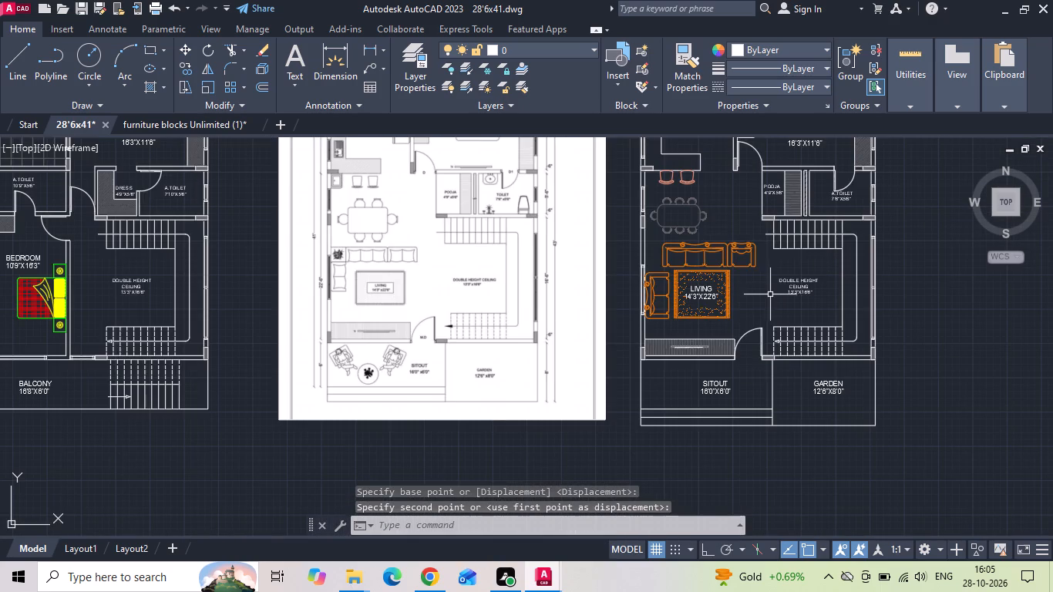
scroll(763, 296, "down", 1)
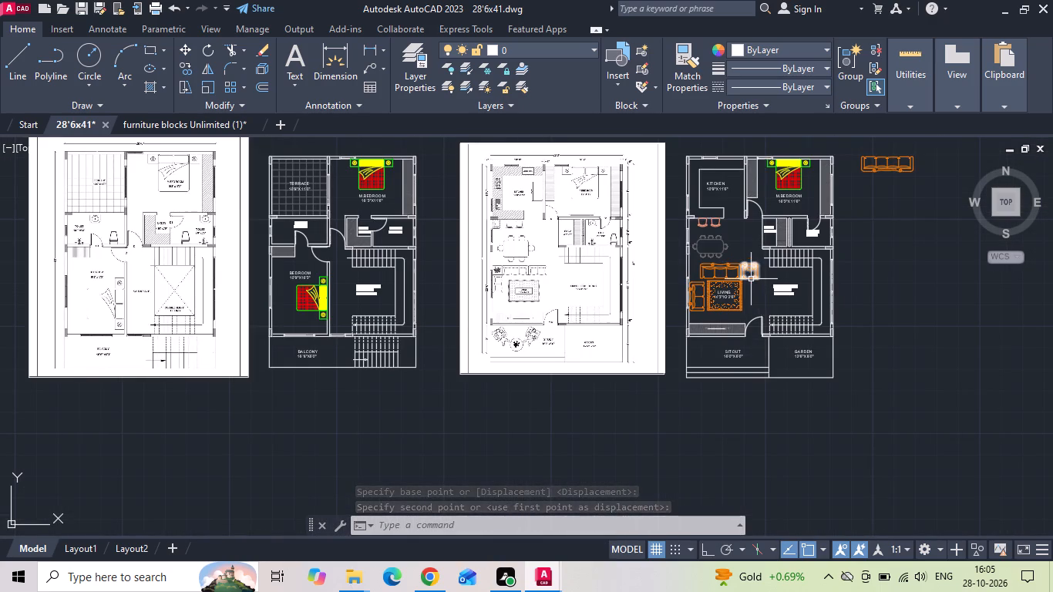
scroll(750, 277, "up", 4)
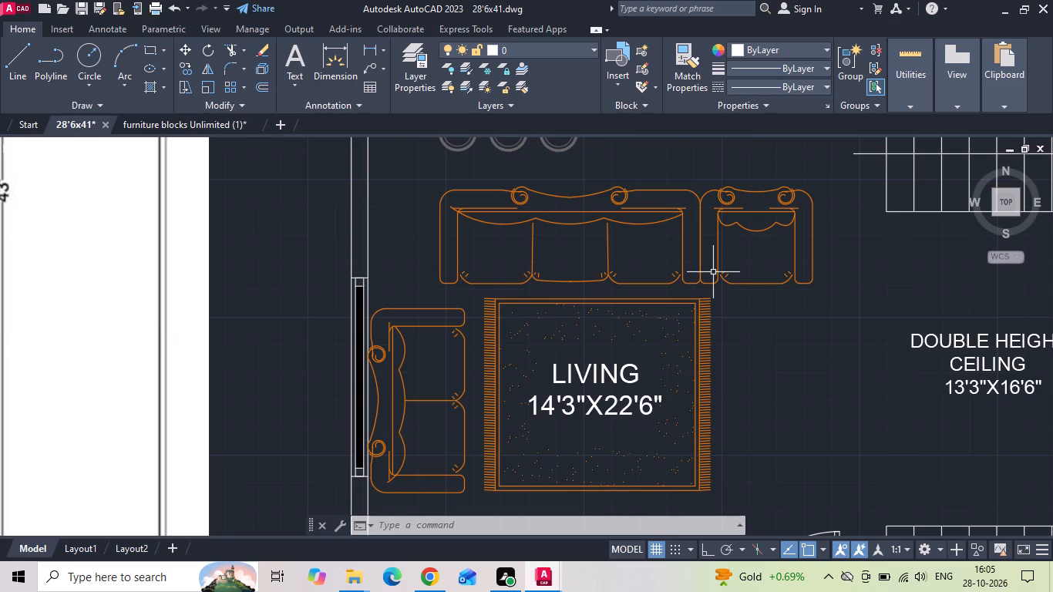
key("ctrl+s")
key("ctrl+s")
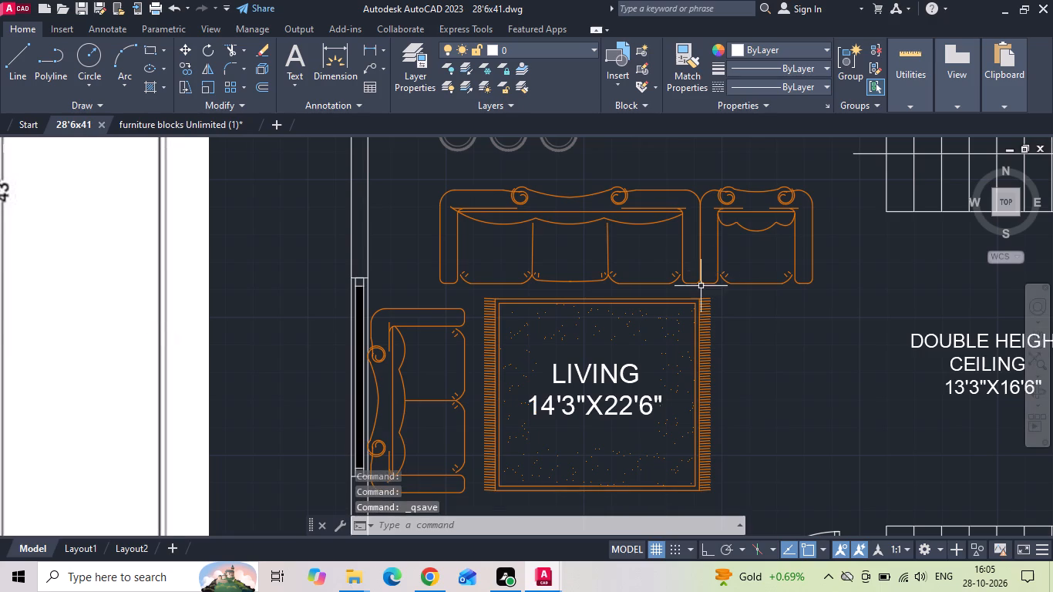
Open the recent drawing AUTOCAD_Library (1).dwg, choosing to specify a replacement for each missing SHX file.
scroll(700, 288, "down", 2)
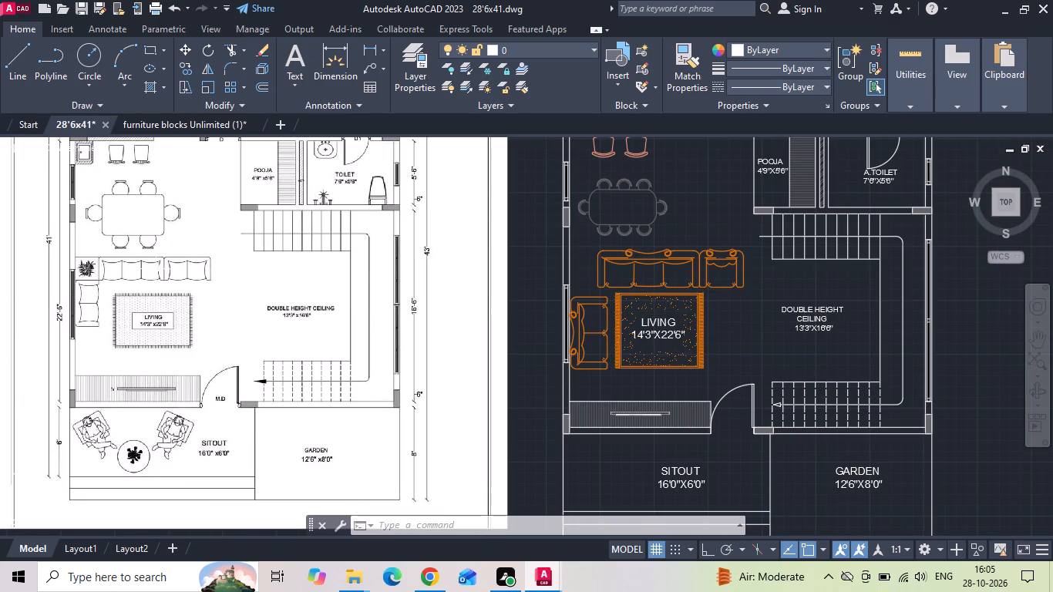
left_click(8, 9)
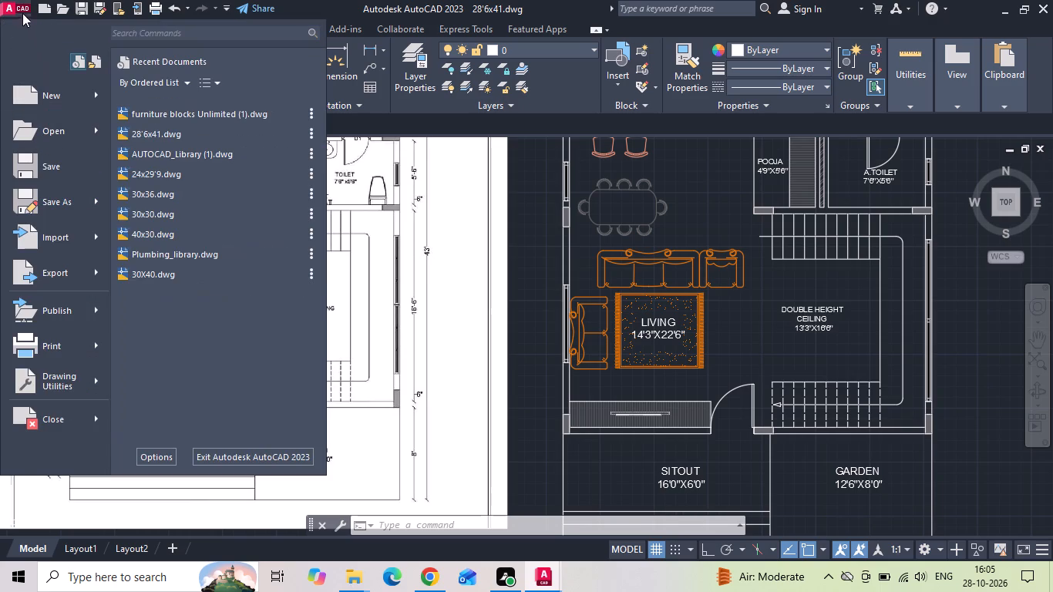
double_click(179, 153)
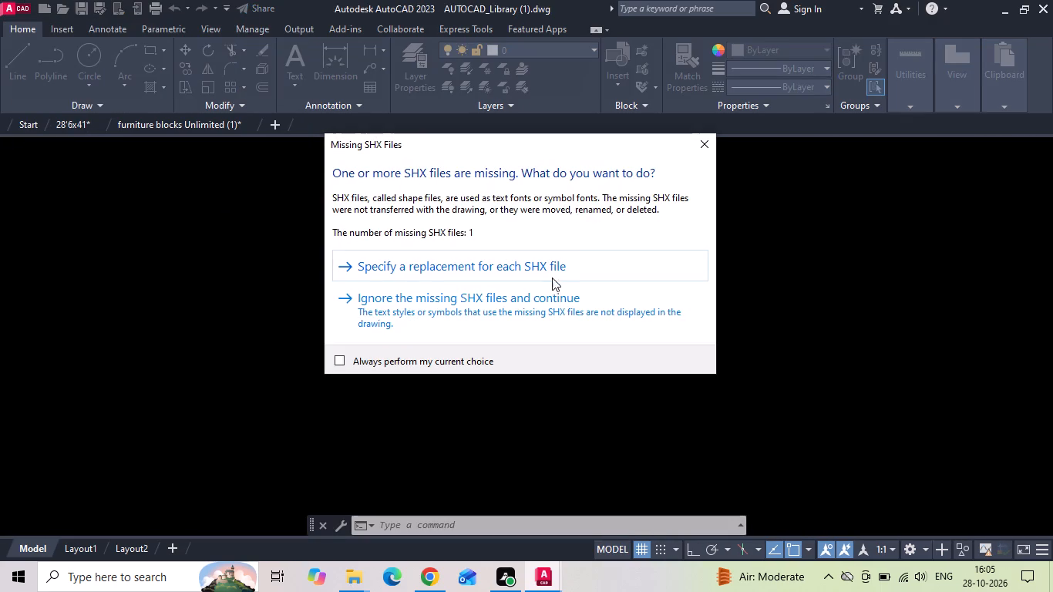
left_click(549, 270)
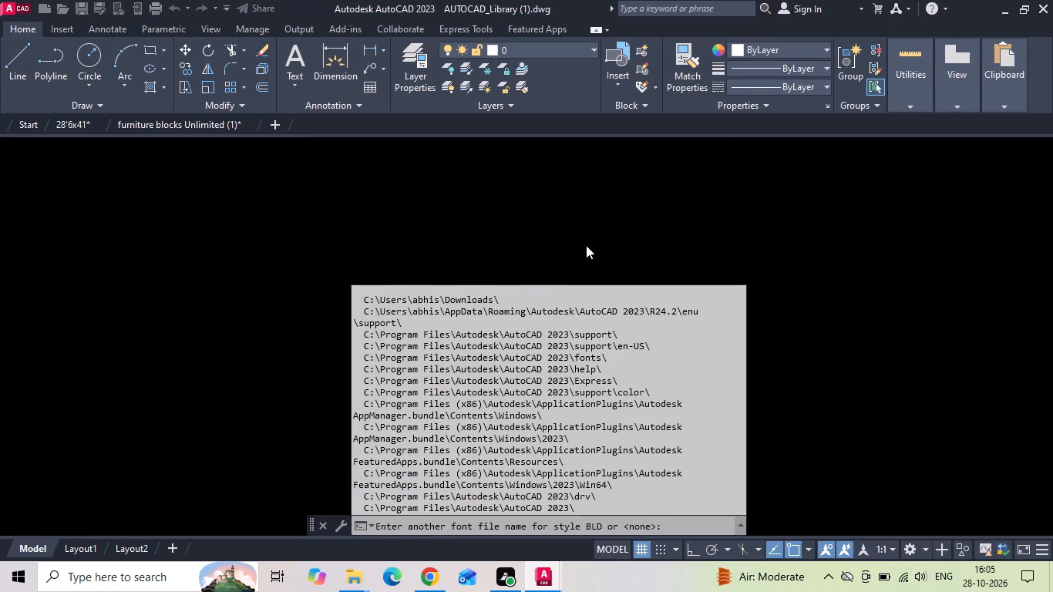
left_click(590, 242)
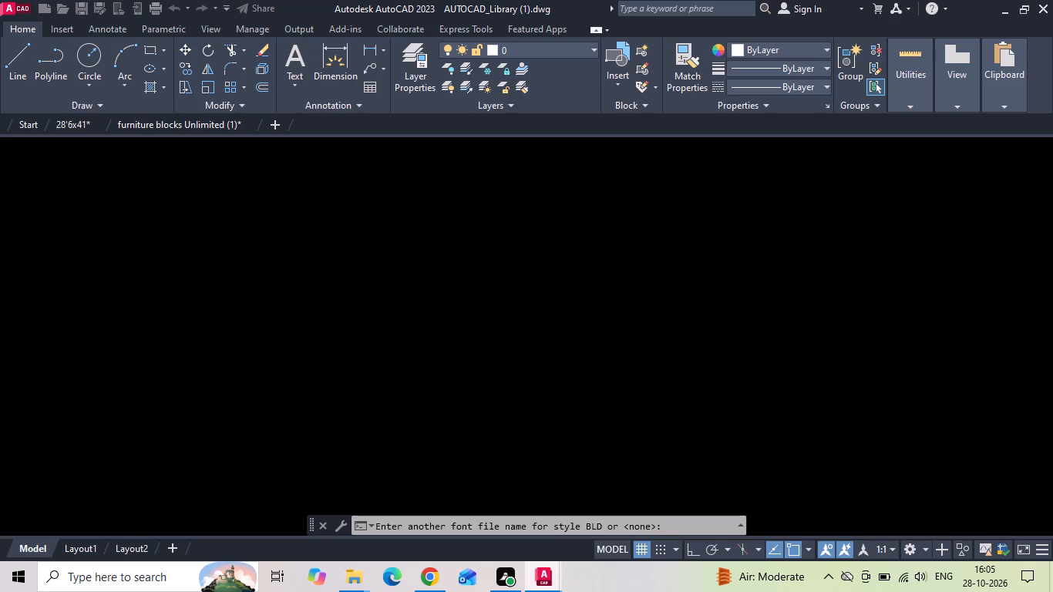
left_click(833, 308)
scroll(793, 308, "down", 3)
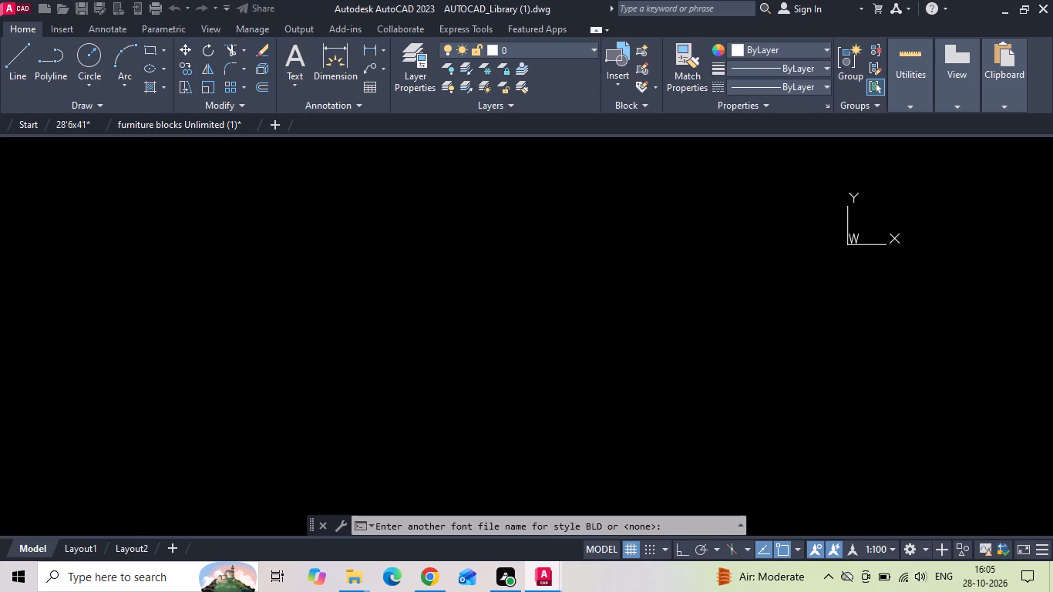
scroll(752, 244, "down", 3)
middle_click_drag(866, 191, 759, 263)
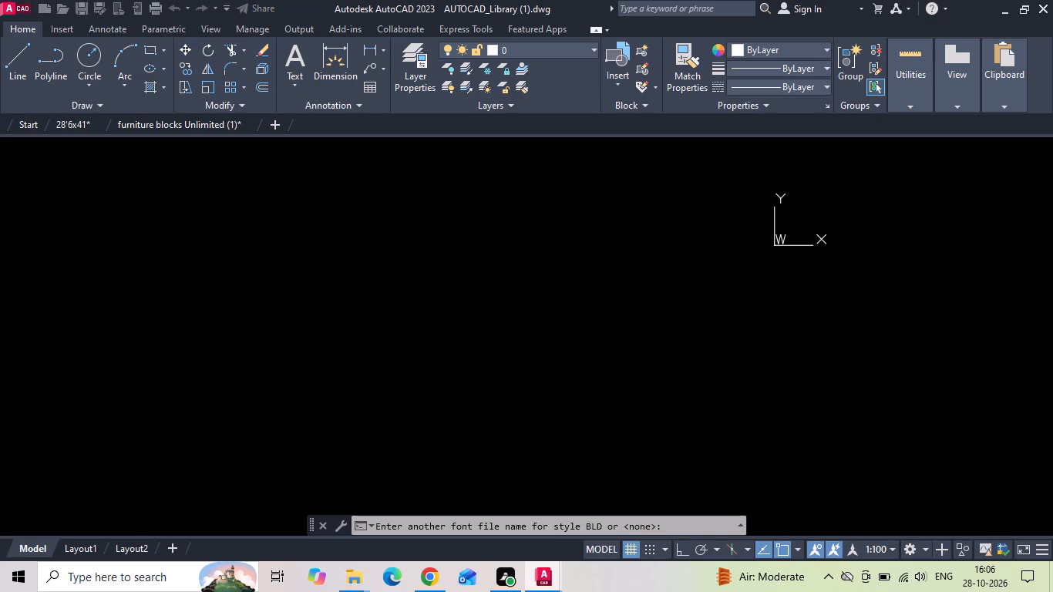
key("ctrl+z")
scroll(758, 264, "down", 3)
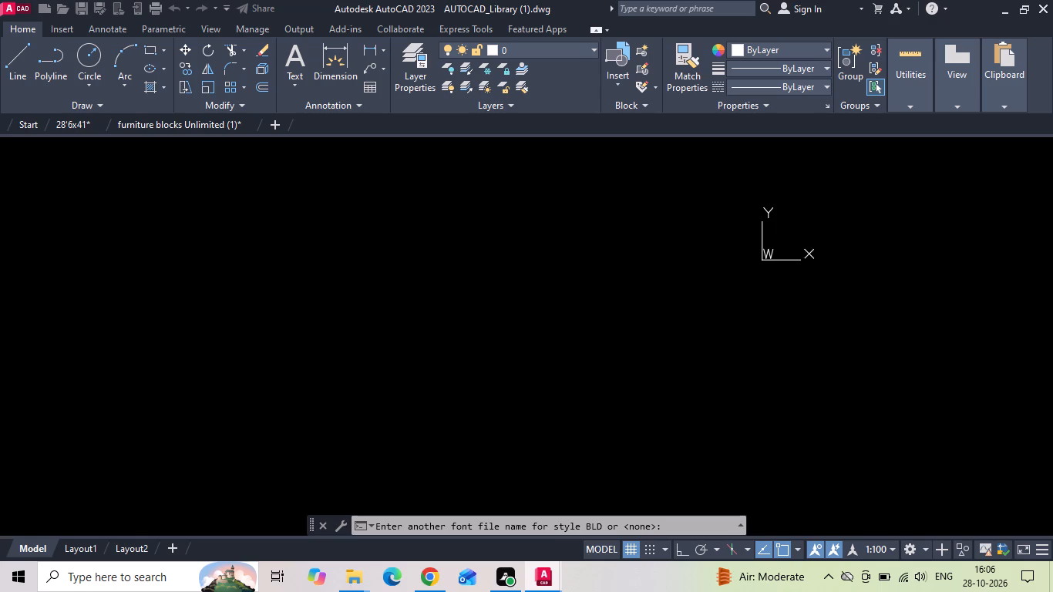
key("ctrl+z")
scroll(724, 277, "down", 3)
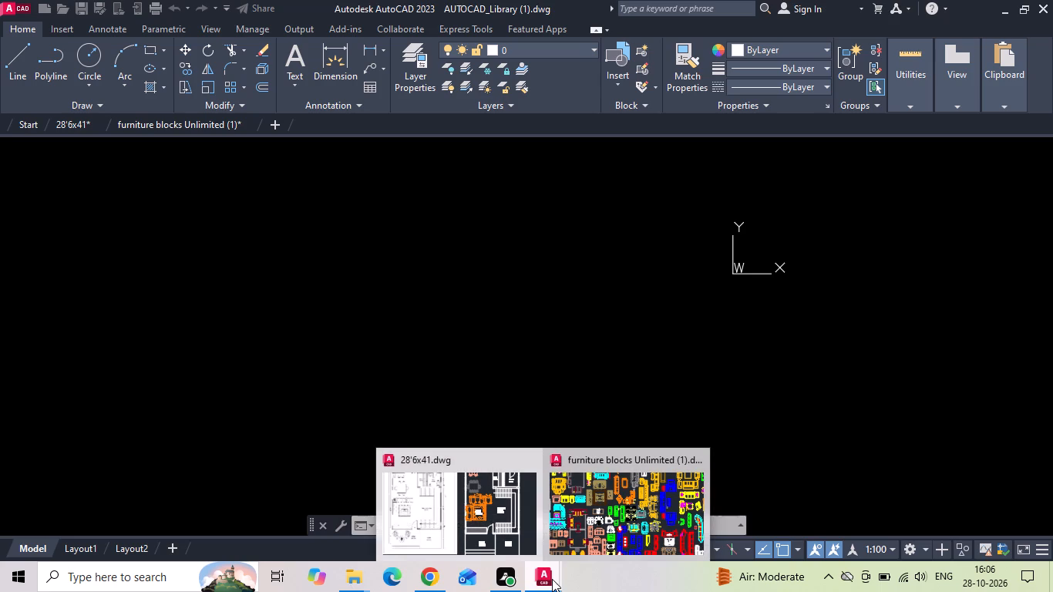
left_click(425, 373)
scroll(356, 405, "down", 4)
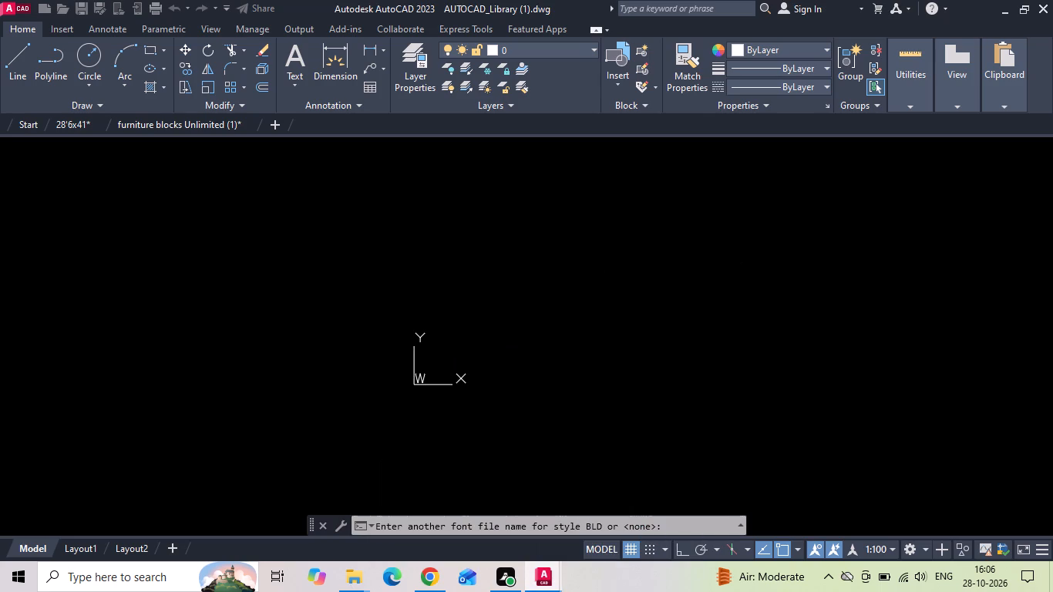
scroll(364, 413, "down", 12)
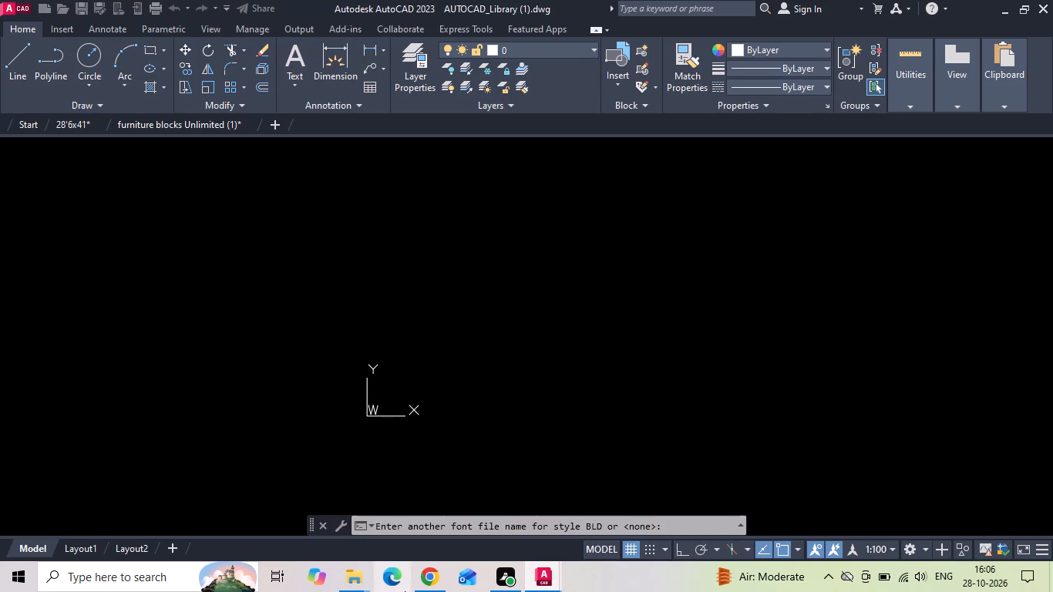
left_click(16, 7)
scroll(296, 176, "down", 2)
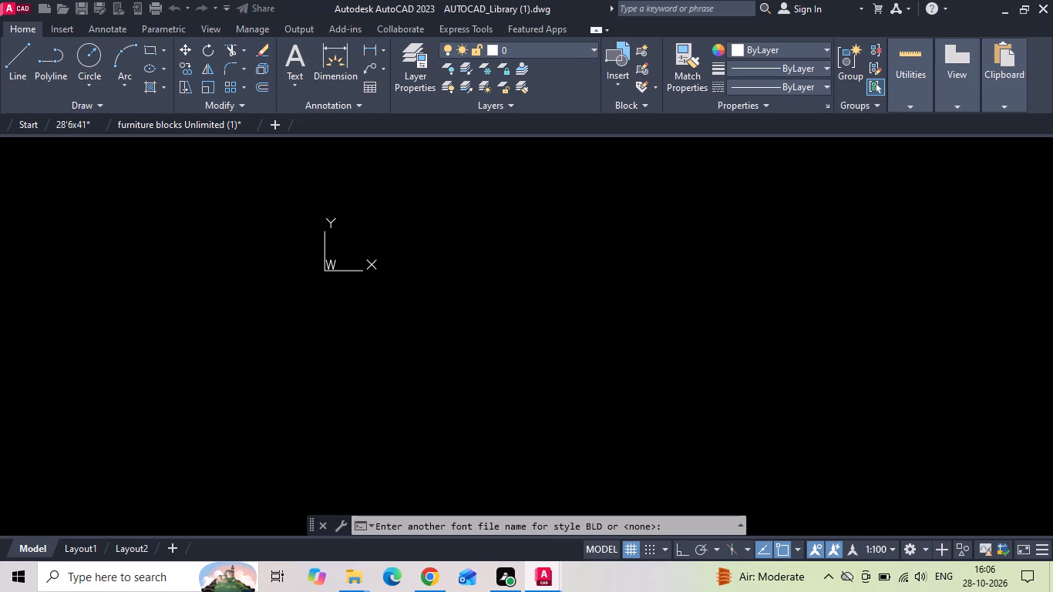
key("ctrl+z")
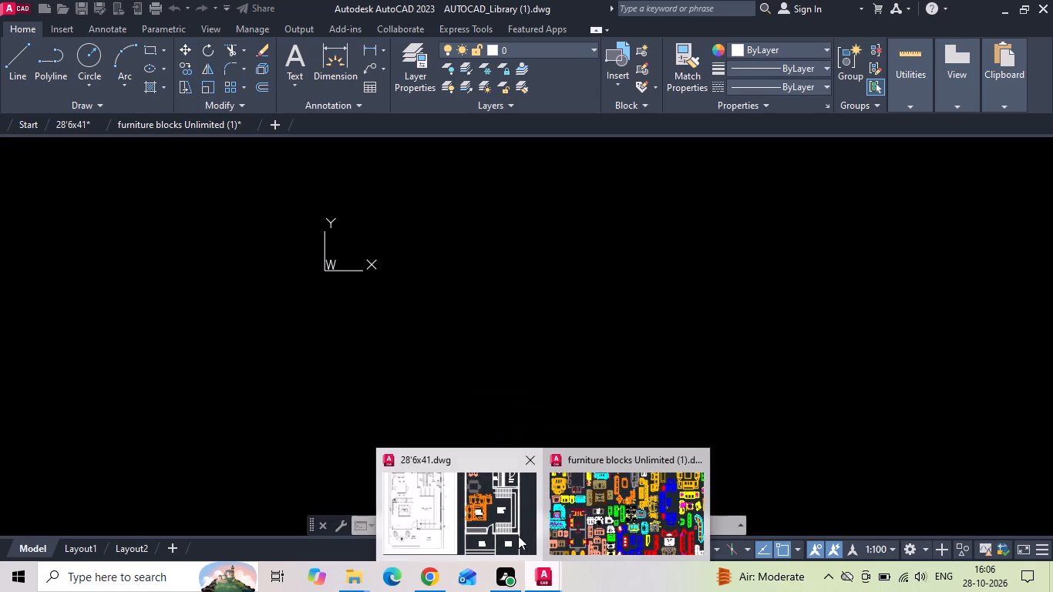
Locate the library's KITCHEN AND TOILET section, and examine the fixtures in the 7'6"x5'6" TOILET of the 28'6x41 reference plan.
left_click(479, 526)
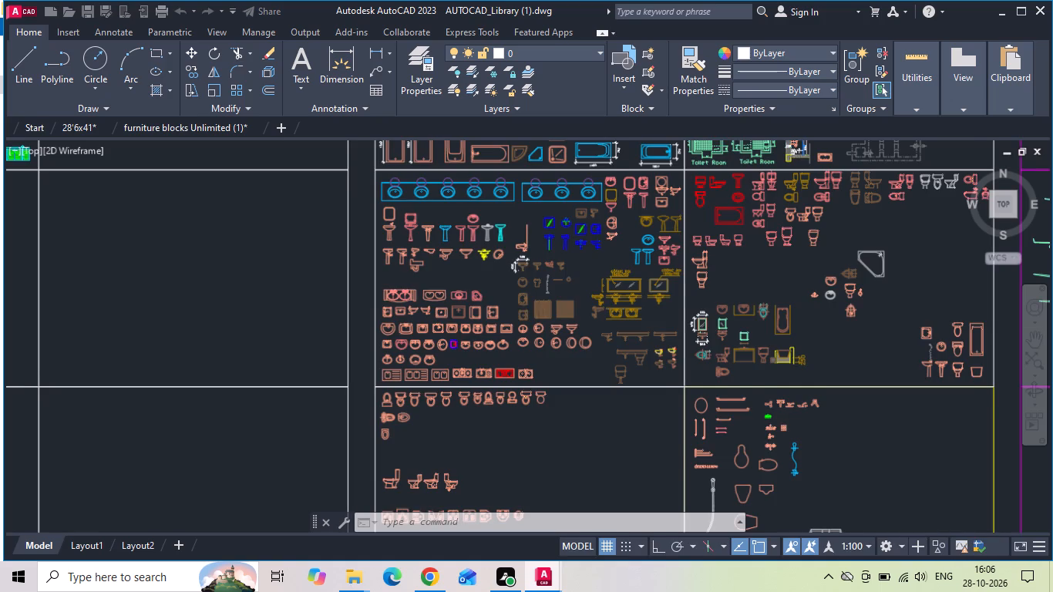
scroll(432, 361, "down", 2)
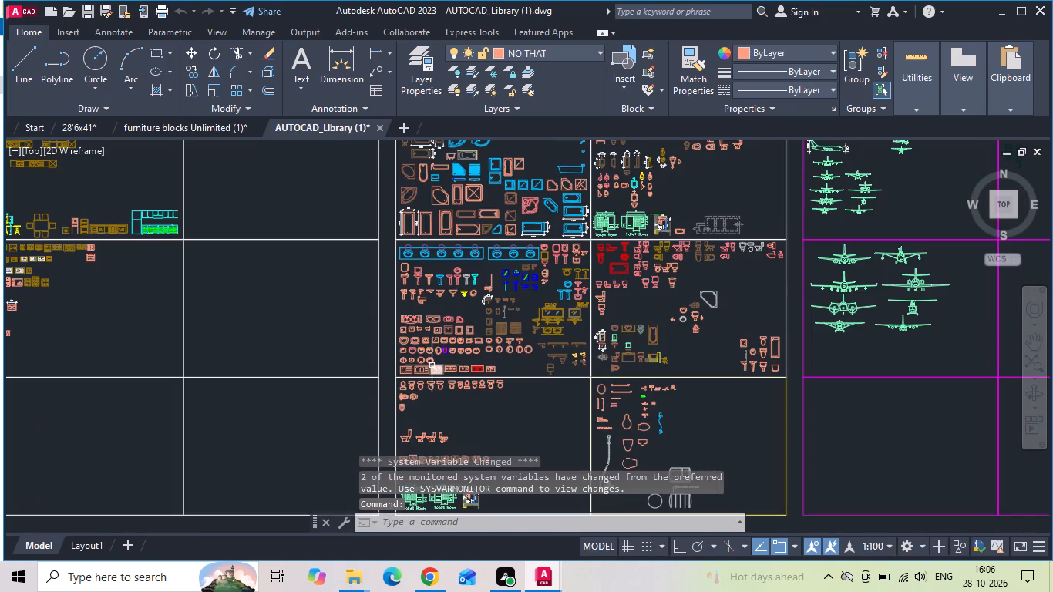
scroll(432, 365, "down", 1)
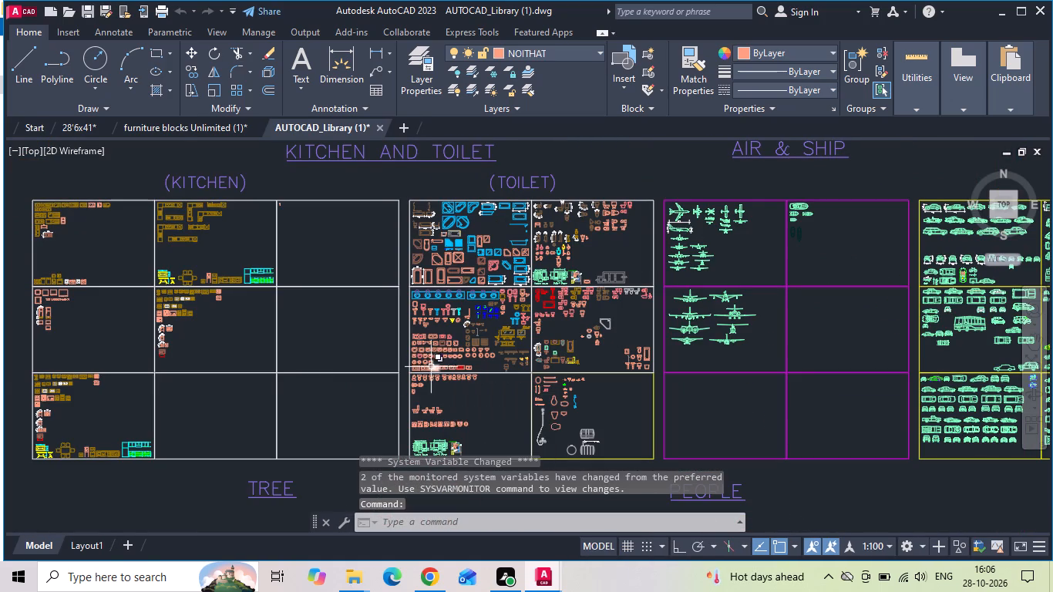
middle_click_drag(255, 372, 351, 371)
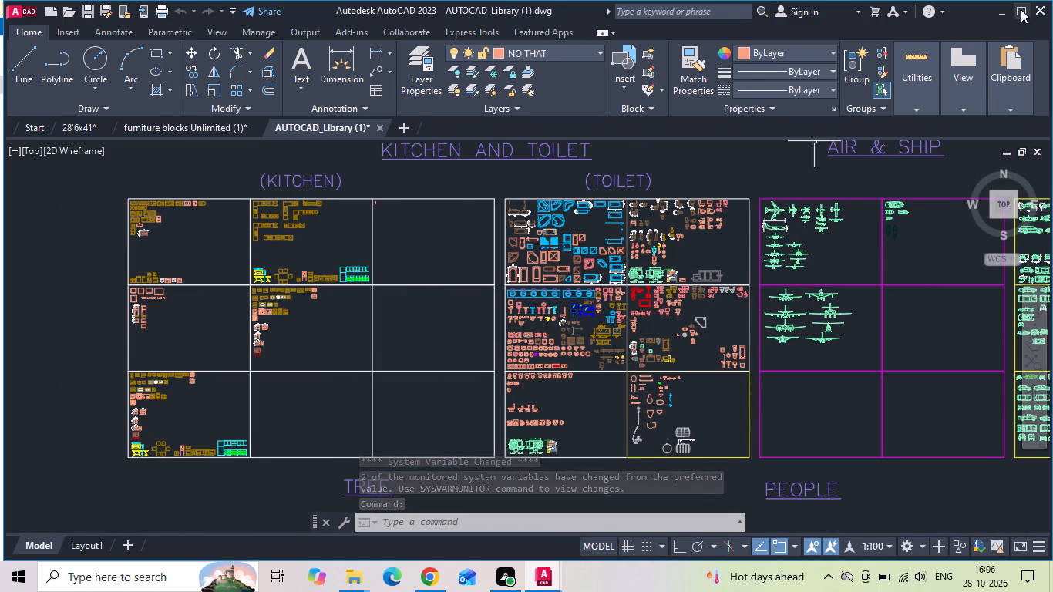
left_click(1021, 9)
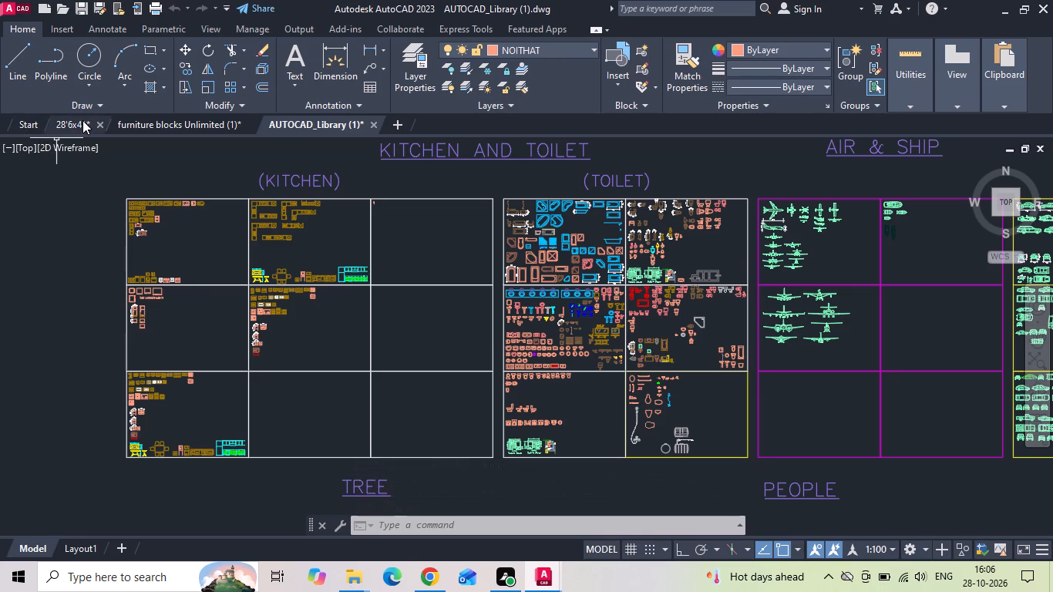
left_click(82, 120)
scroll(375, 189, "up", 2)
middle_click_drag(384, 200, 395, 229)
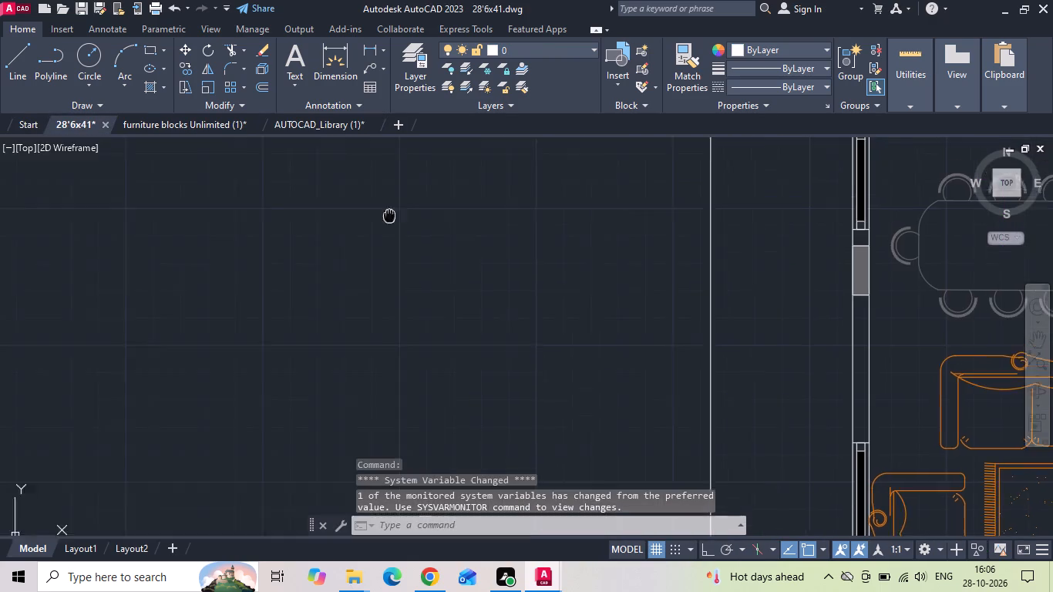
middle_click_drag(395, 229, 434, 328)
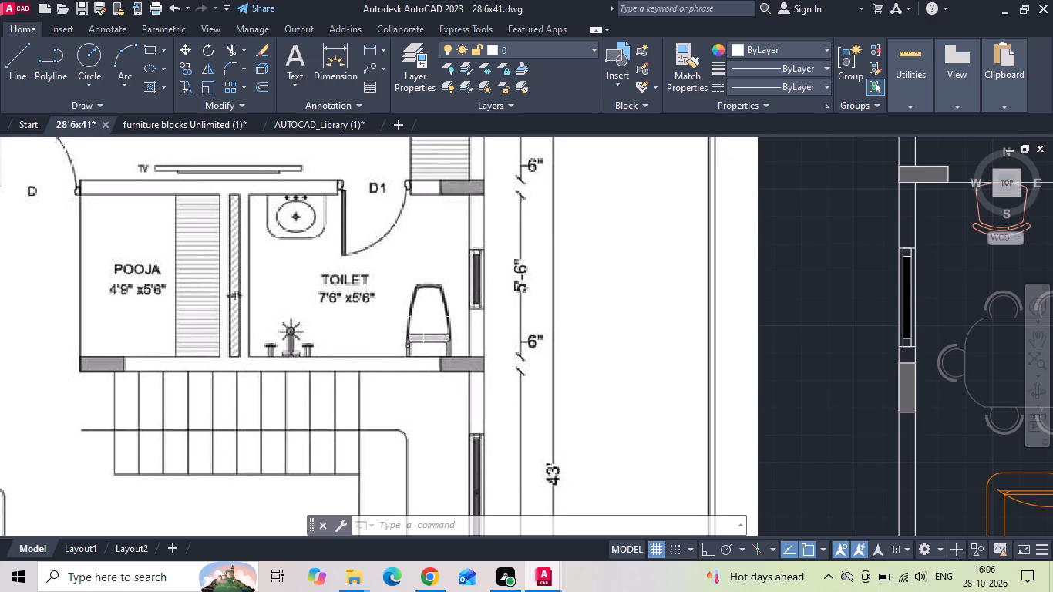
Examine the washbasin plan blocks in AUTOCAD_Library (1) against the basin shown in the reference toilet.
left_click(316, 122)
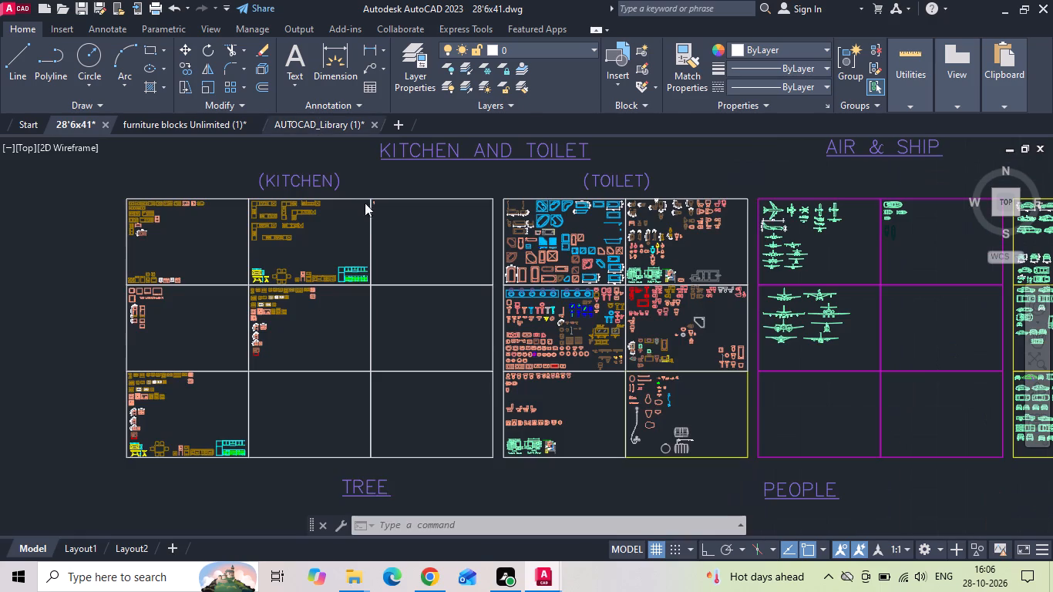
scroll(580, 225, "up", 3)
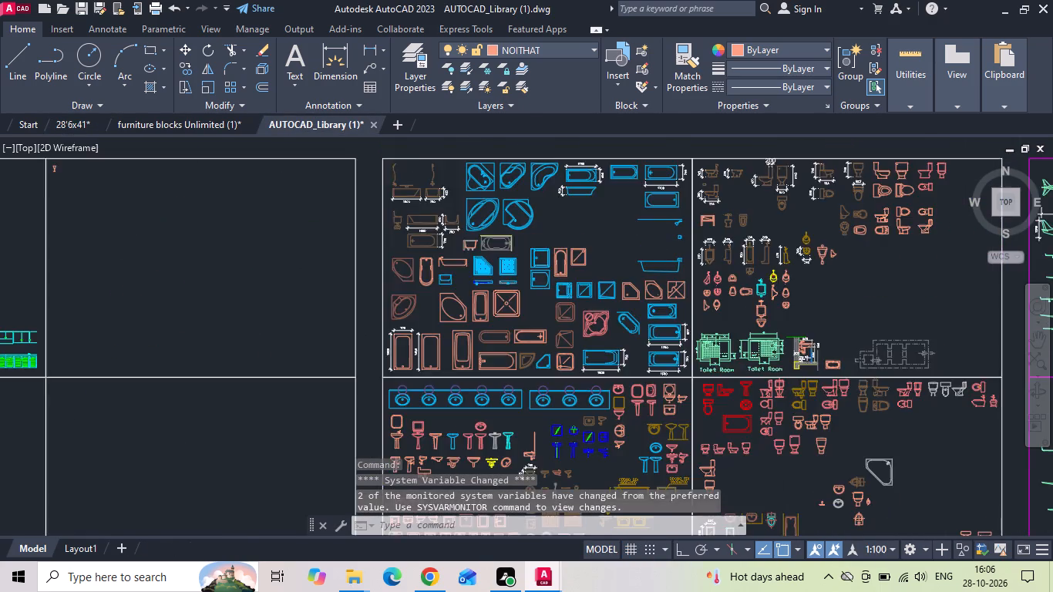
scroll(458, 277, "down", 1)
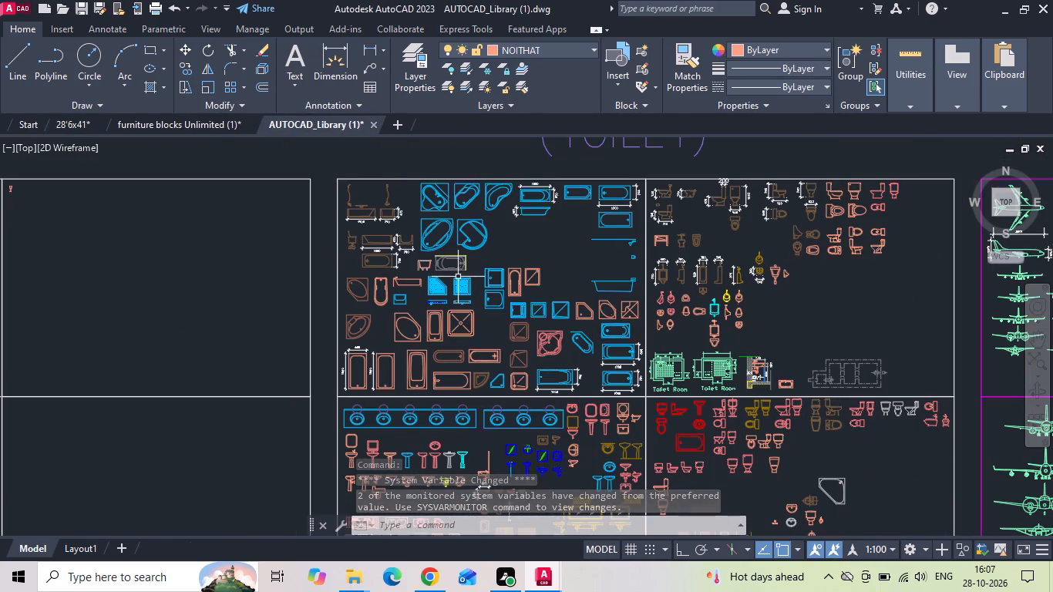
middle_click_drag(474, 405, 459, 347)
scroll(453, 432, "up", 2)
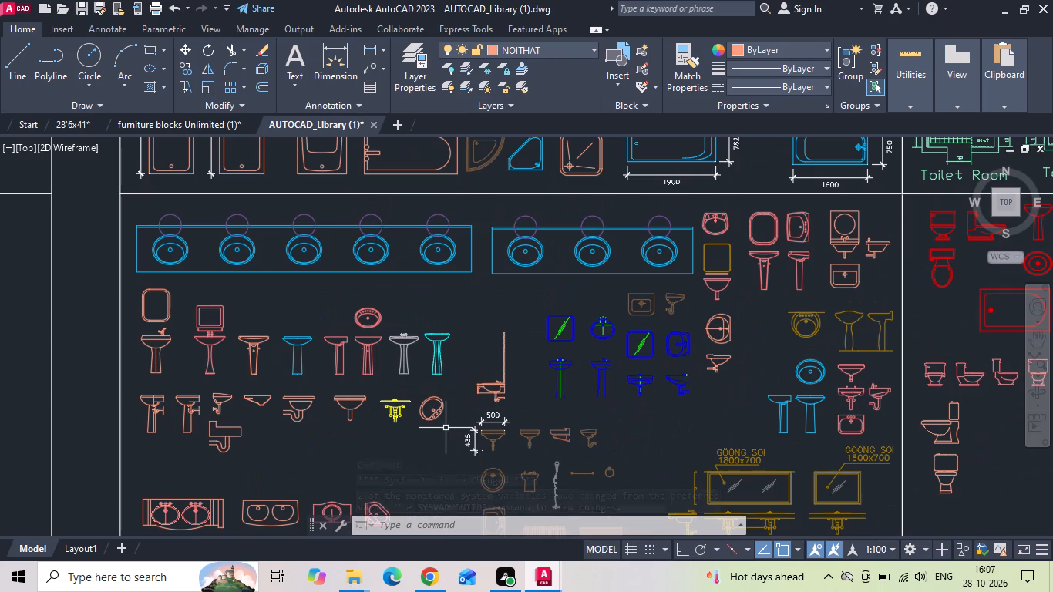
middle_click_drag(443, 422, 461, 291)
middle_click_drag(428, 402, 453, 235)
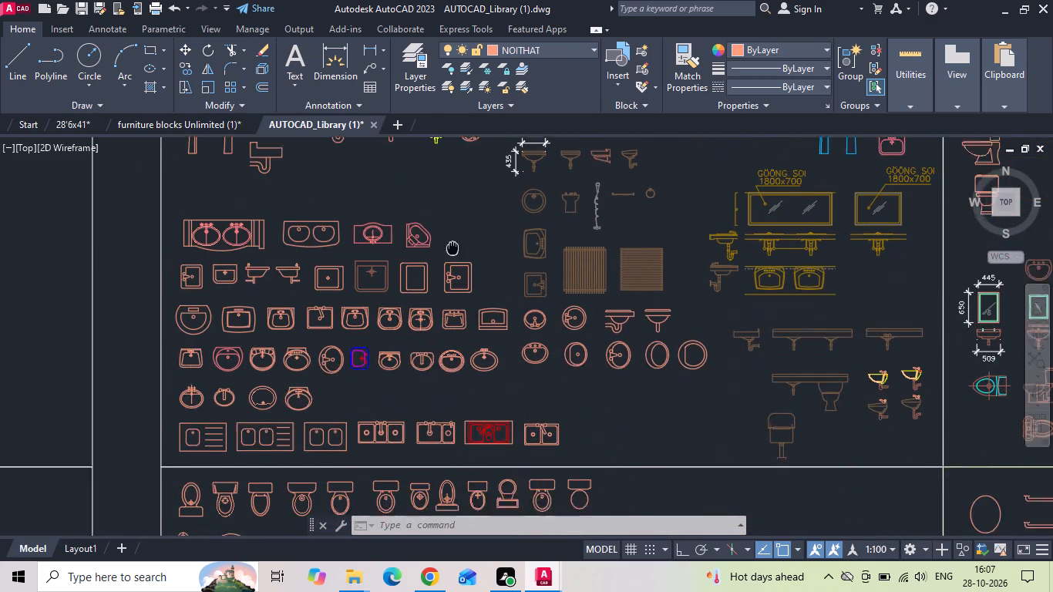
middle_click_drag(453, 235, 453, 234)
scroll(426, 311, "up", 3)
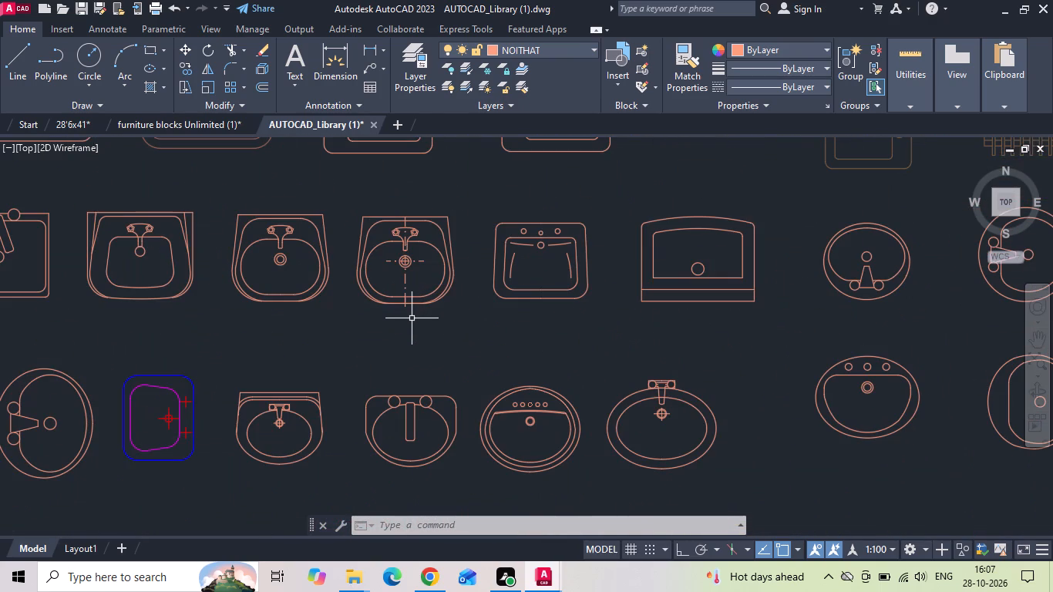
middle_click_drag(412, 320, 484, 335)
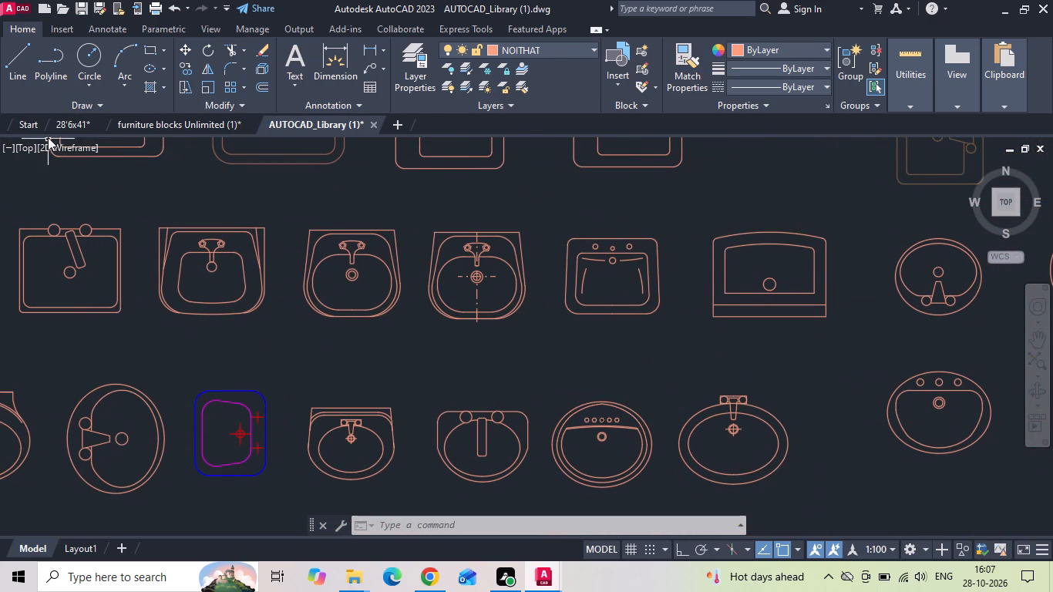
left_click(56, 126)
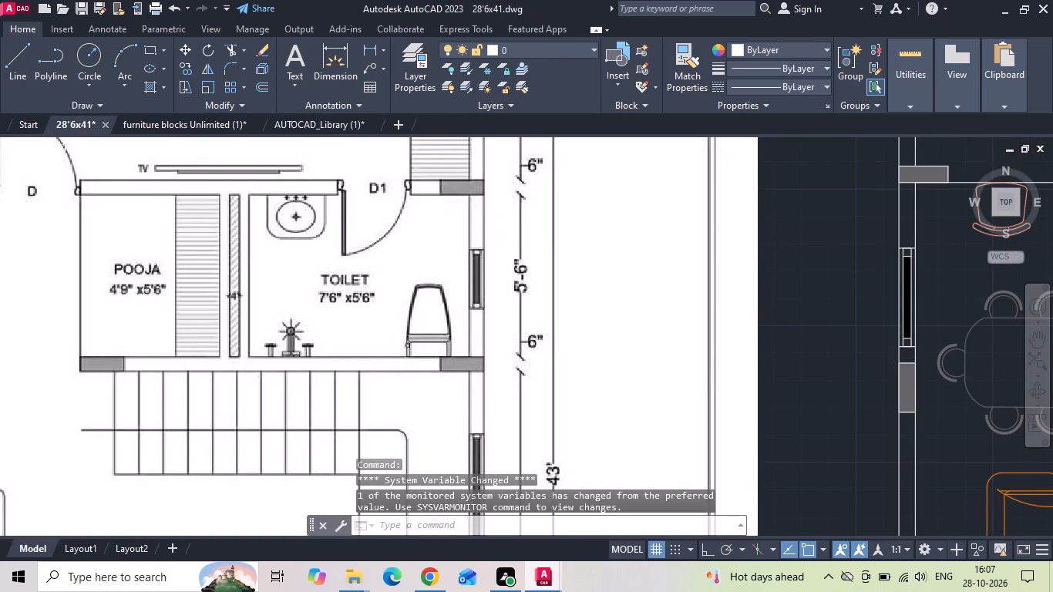
left_click(296, 118)
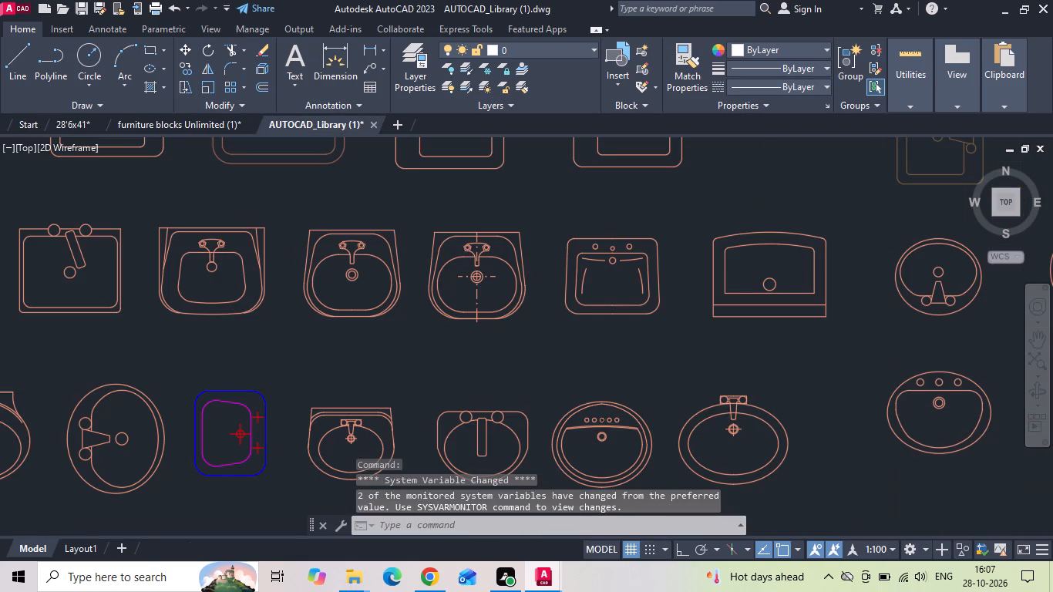
Select three washbasin plan blocks in the library: the flat-backed one with centre lines and two rounded ones in the row below.
left_click_drag(530, 228, 500, 249)
left_click(478, 258)
scroll(640, 240, "down", 1)
scroll(560, 311, "down", 1)
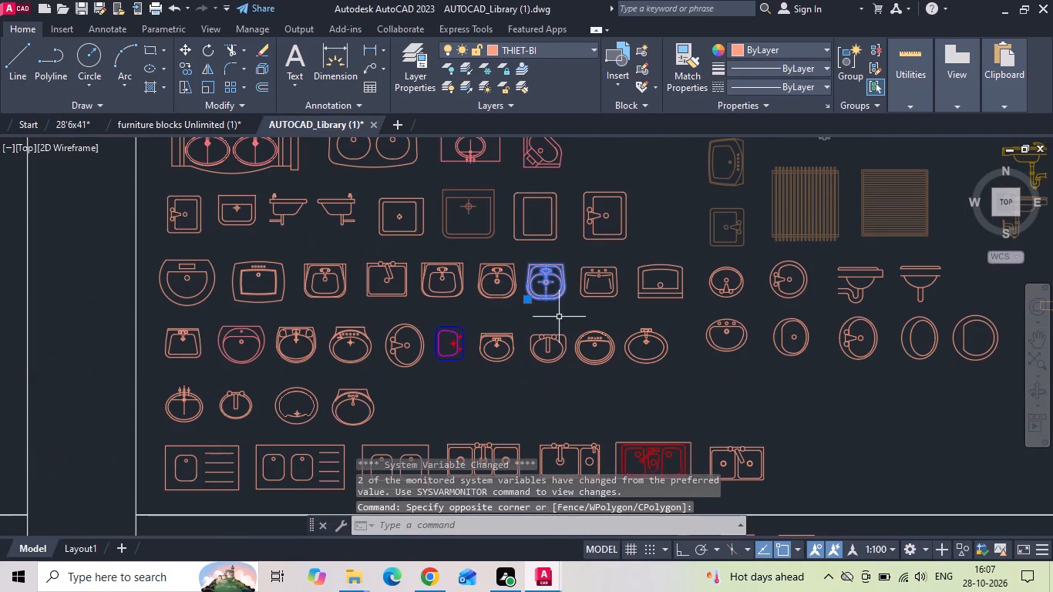
scroll(237, 378, "up", 1)
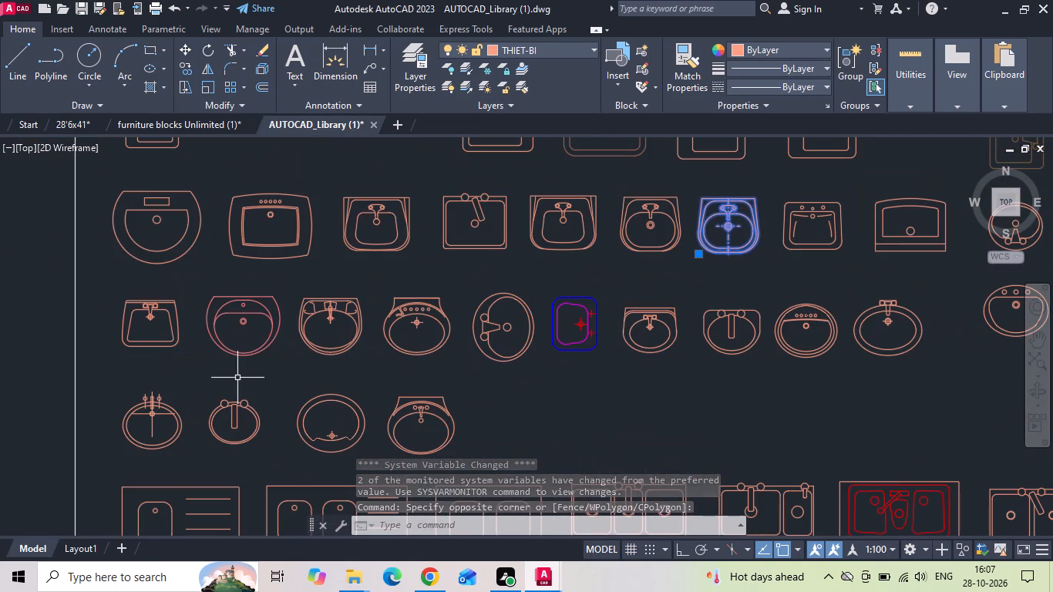
left_click(429, 287)
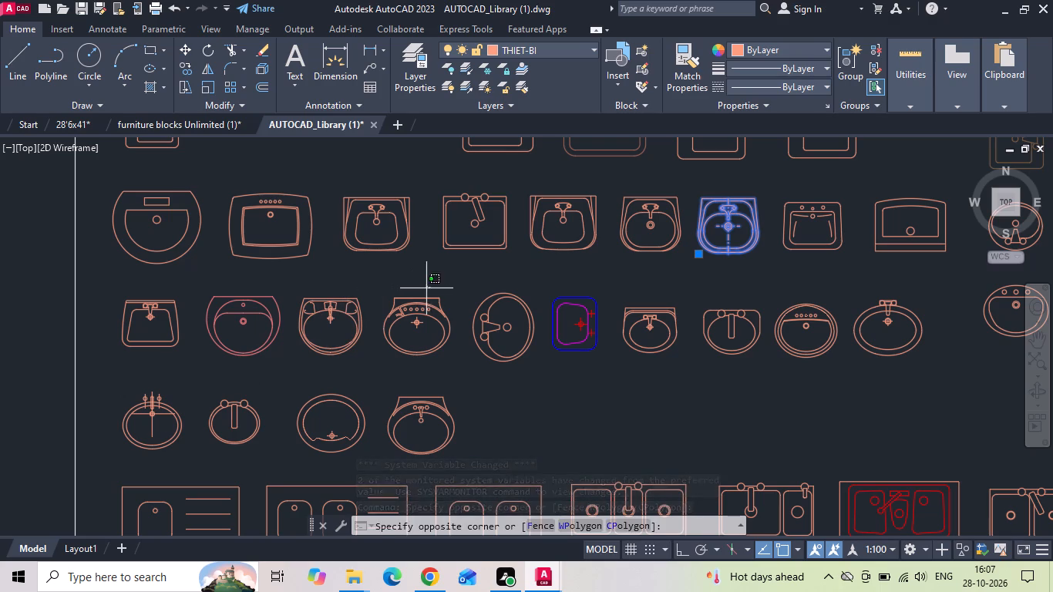
left_click(323, 318)
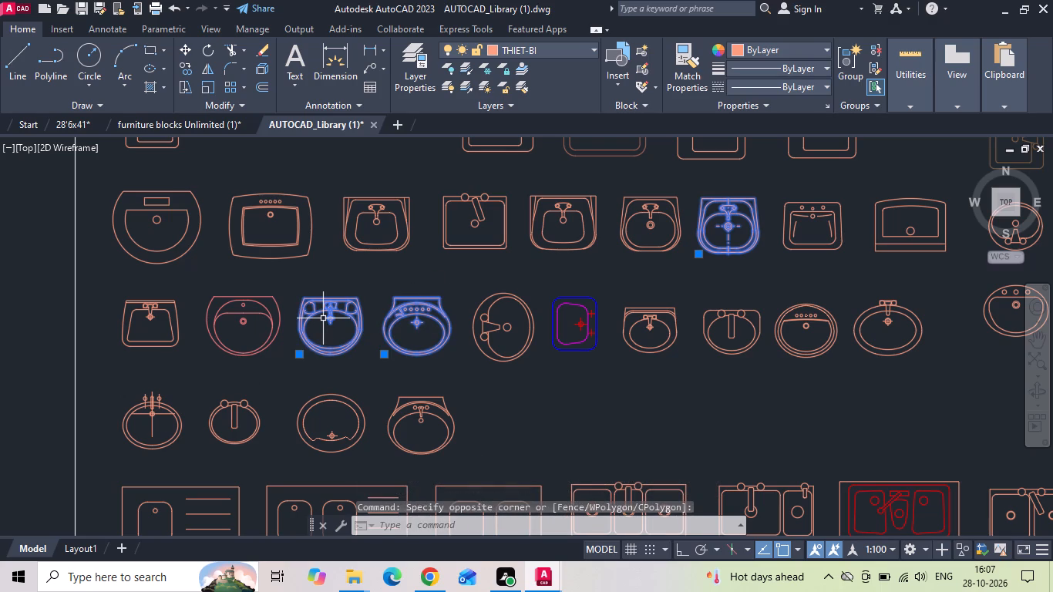
Add the brown tapered toilet plan from the library's toilet blocks to the selected washbasins.
scroll(322, 371, "down", 2)
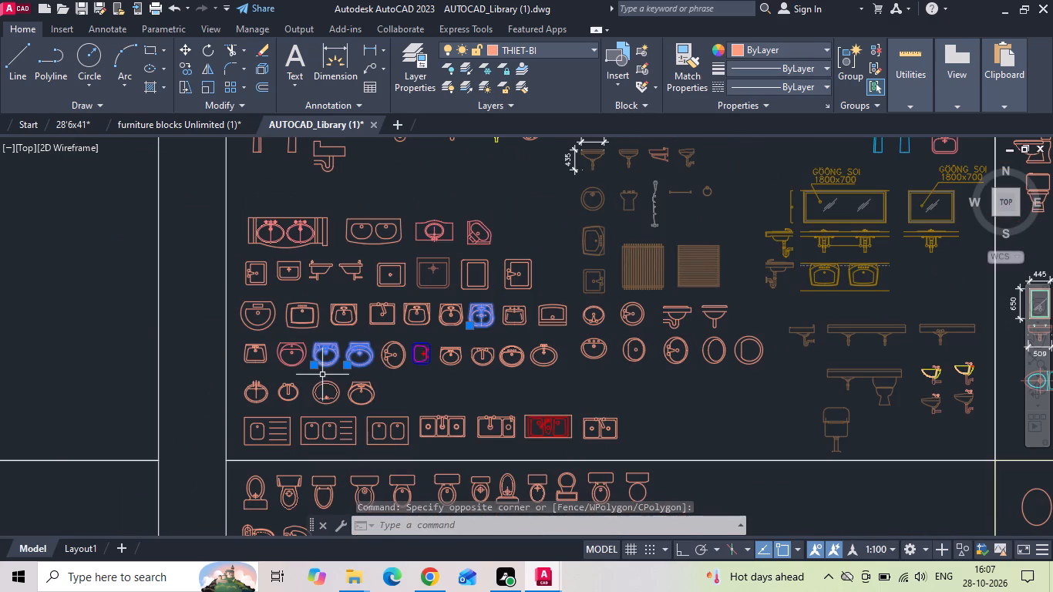
middle_click_drag(370, 400, 370, 260)
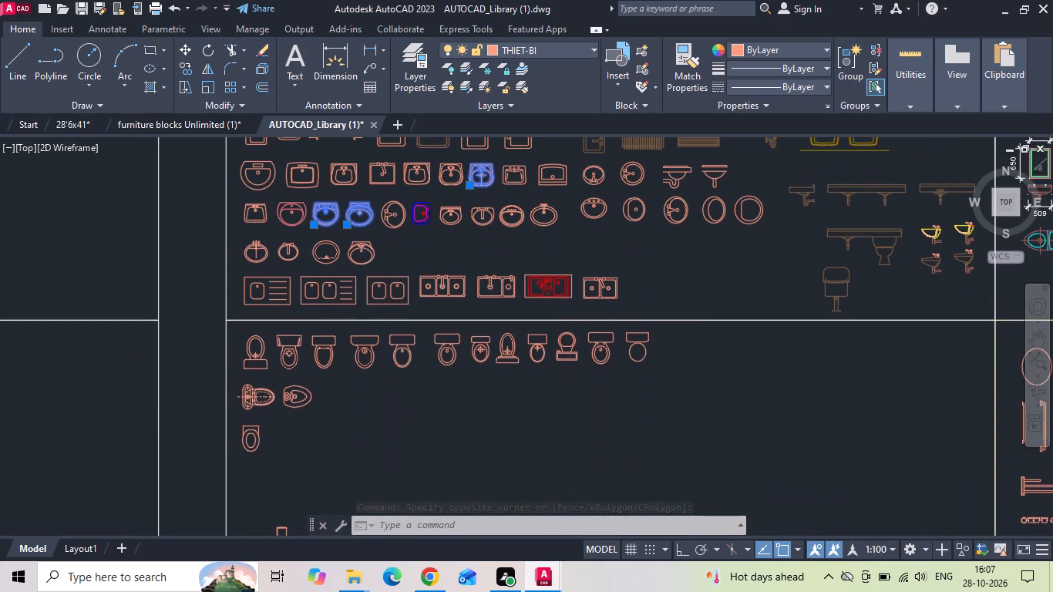
scroll(367, 428, "up", 1)
scroll(351, 278, "down", 2)
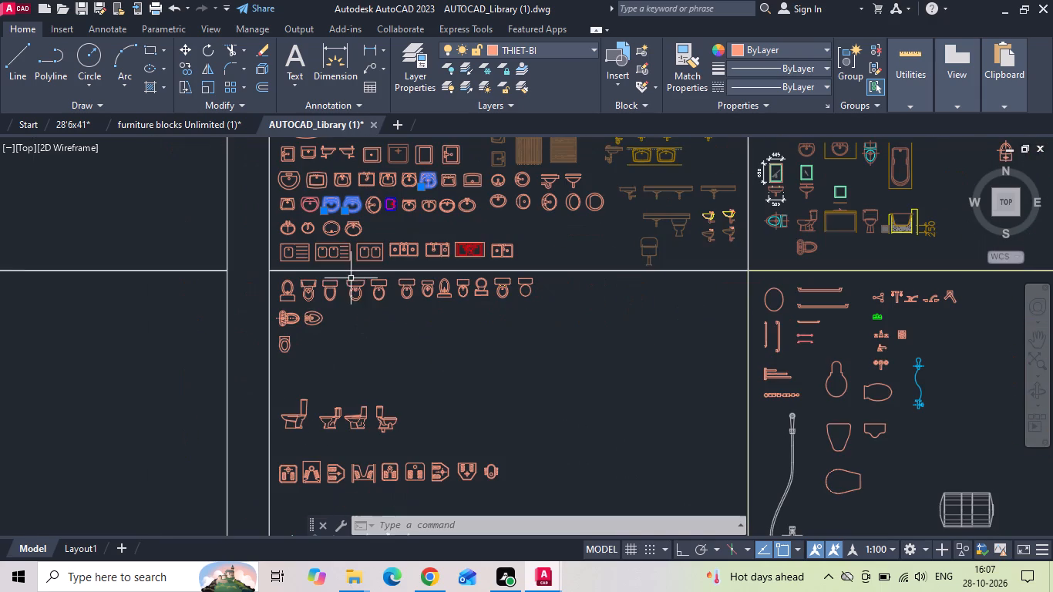
scroll(436, 340, "down", 2)
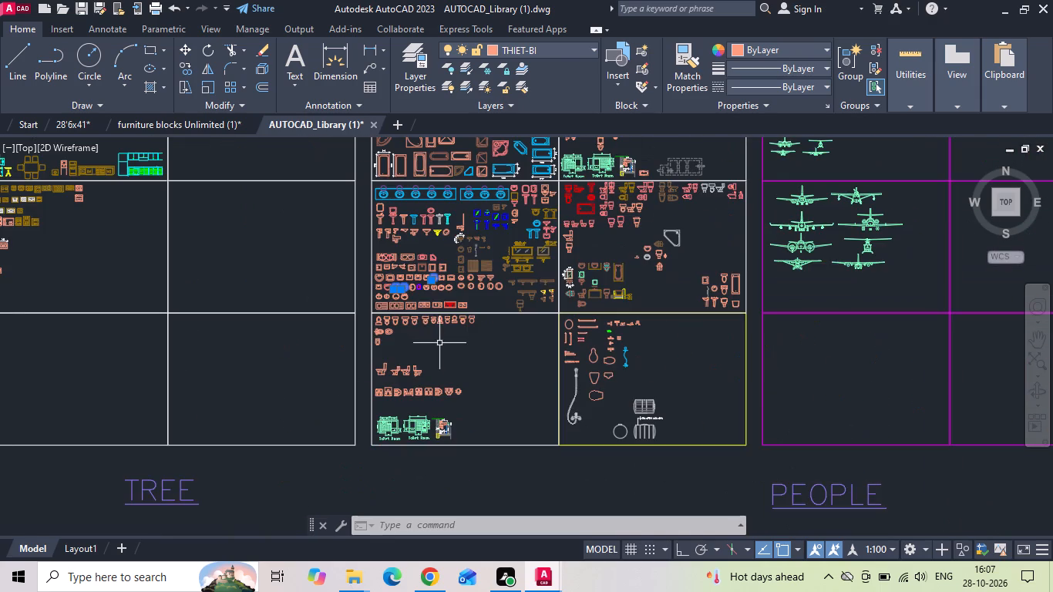
scroll(415, 449, "up", 2)
scroll(407, 411, "down", 3)
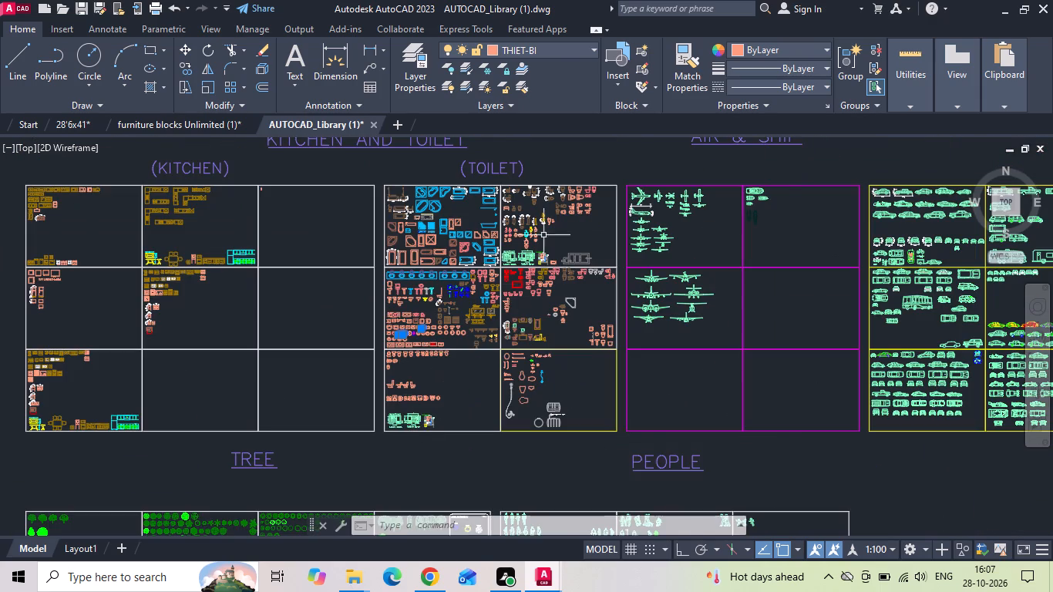
scroll(551, 216, "up", 3)
middle_click_drag(552, 243, 539, 348)
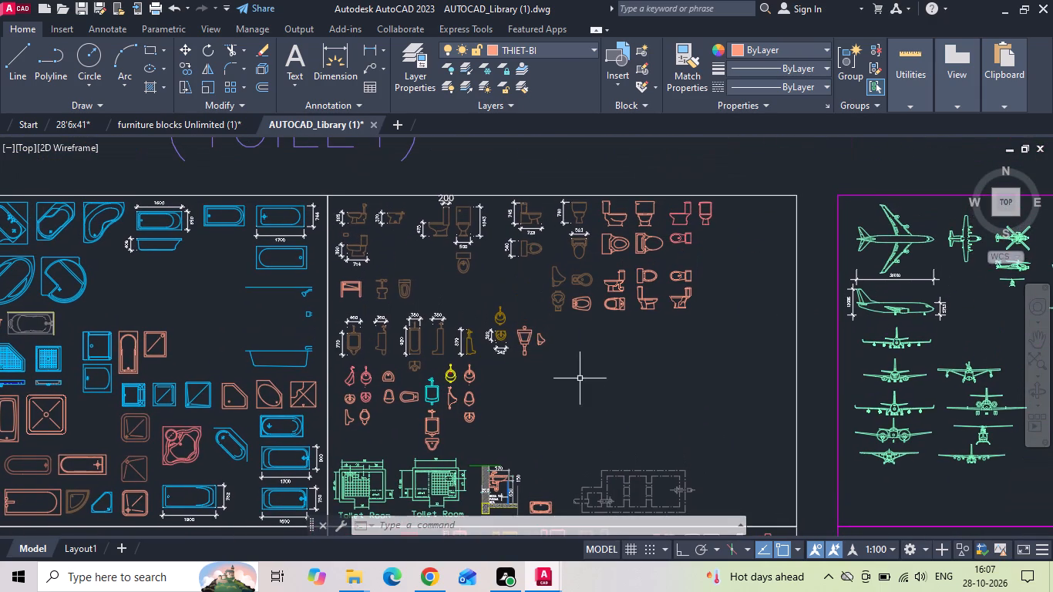
scroll(650, 262, "up", 3)
scroll(631, 195, "down", 4)
scroll(570, 435, "up", 3)
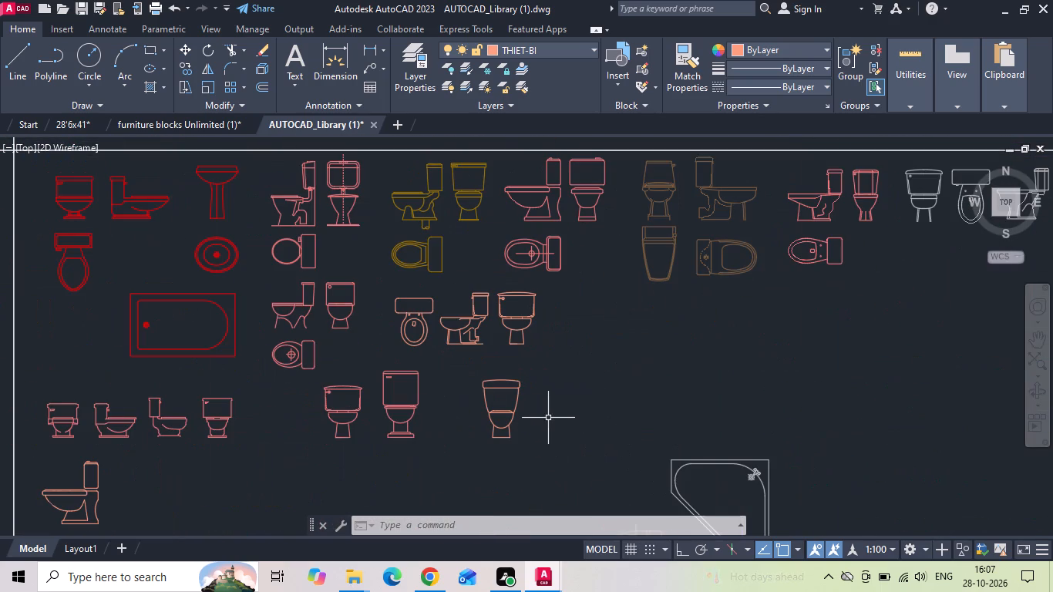
left_click_drag(666, 260, 656, 280)
left_click(654, 285)
Copy the four selected sanitary blocks and paste them into the 28'6x41 drawing, in the empty space beside the furnished ground-floor plan.
scroll(640, 313, "down", 2)
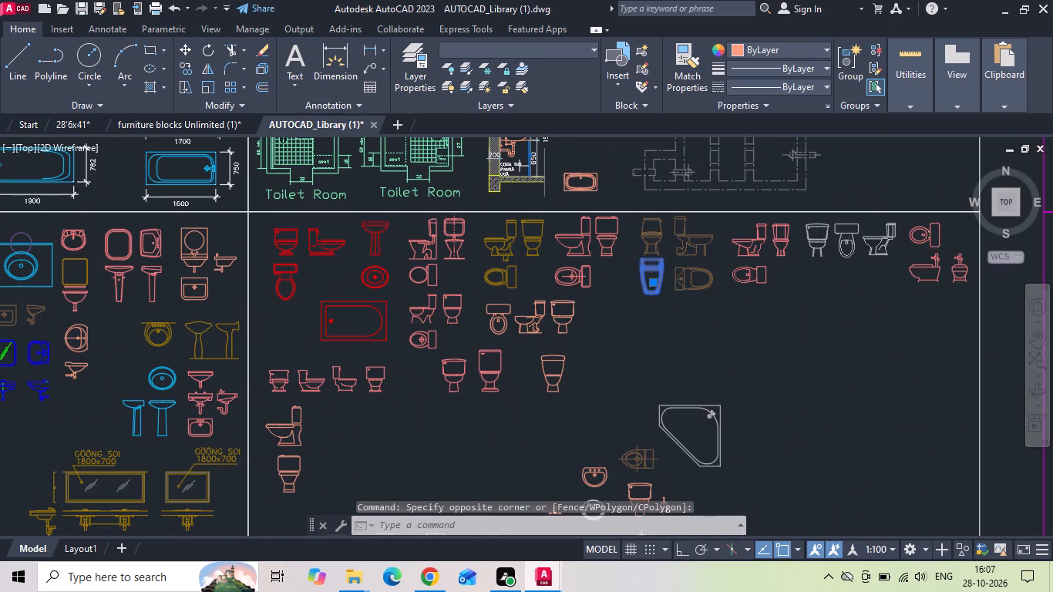
scroll(634, 319, "down", 2)
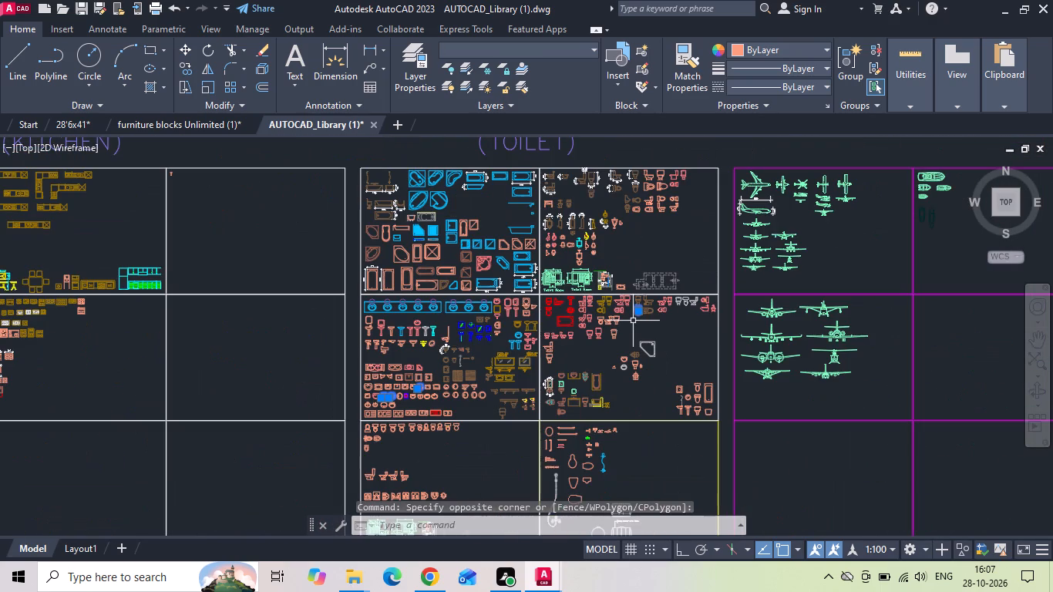
scroll(633, 321, "down", 1)
scroll(175, 323, "up", 2)
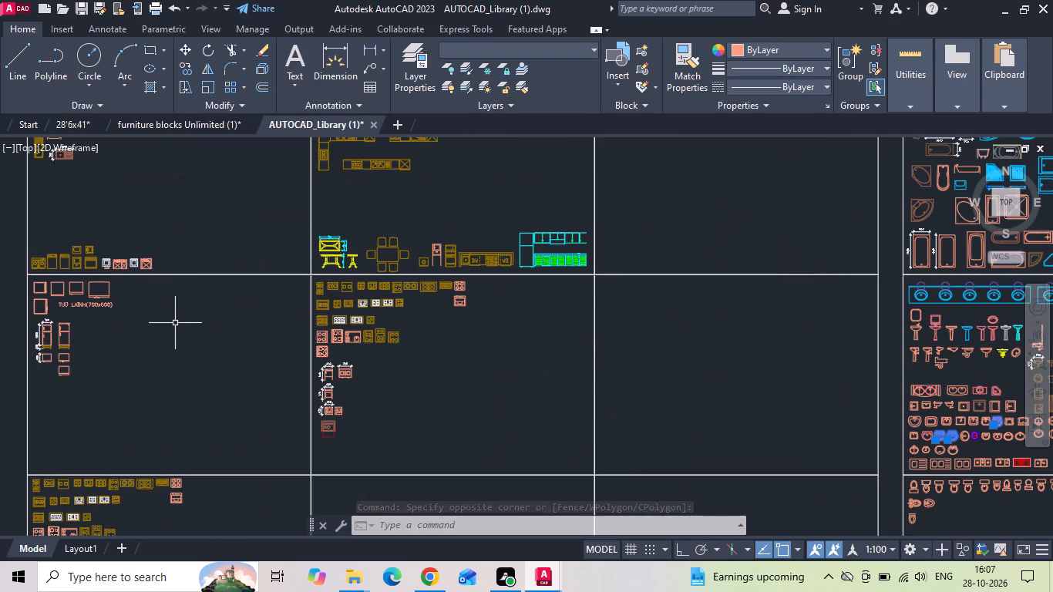
scroll(279, 318, "up", 3)
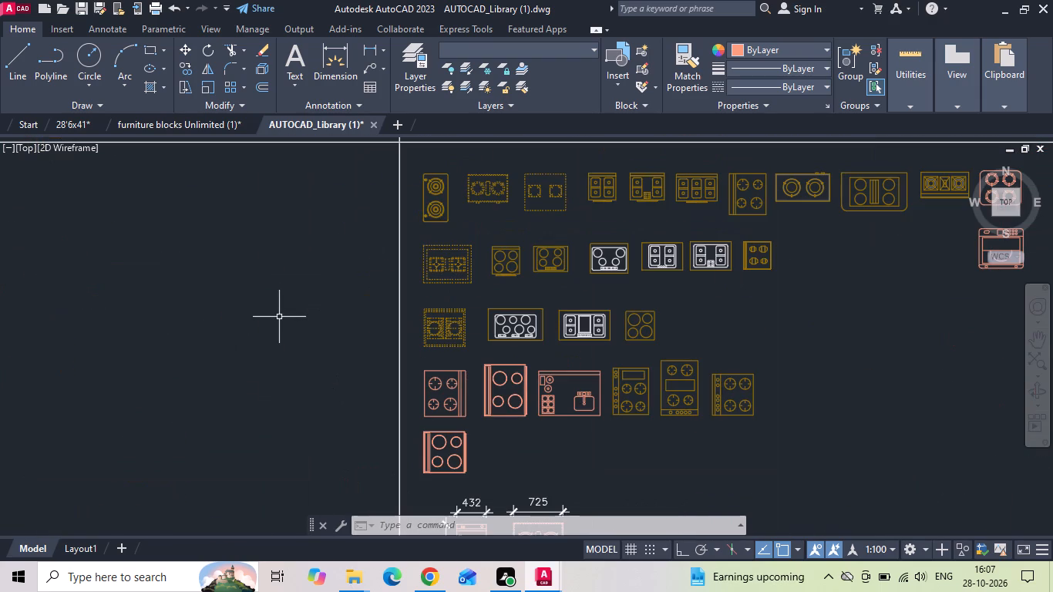
key("ctrl+c")
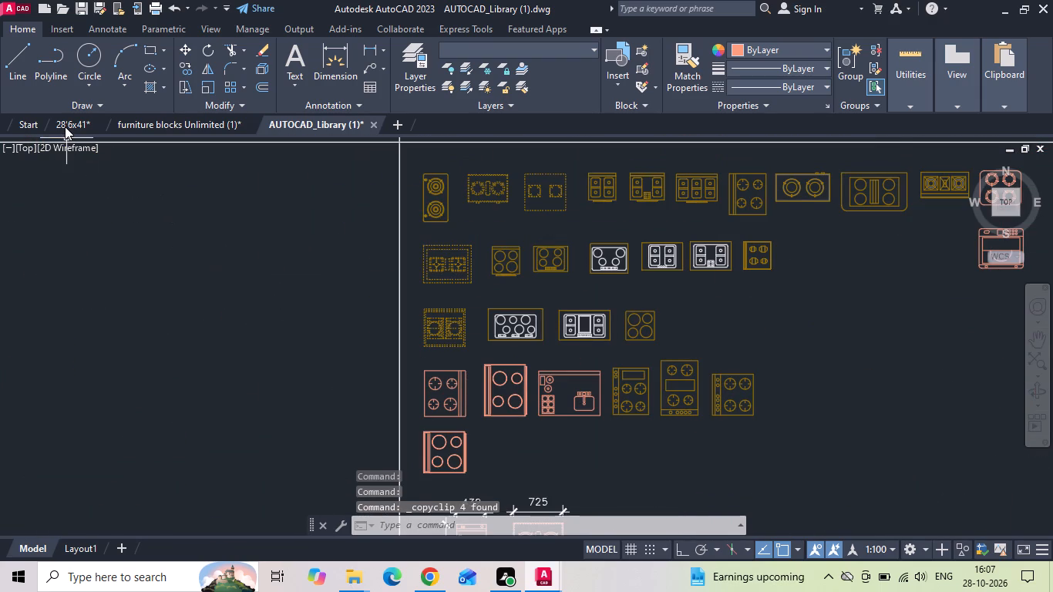
left_click(65, 126)
key("ctrl+v")
scroll(375, 332, "down", 2)
scroll(451, 358, "down", 1)
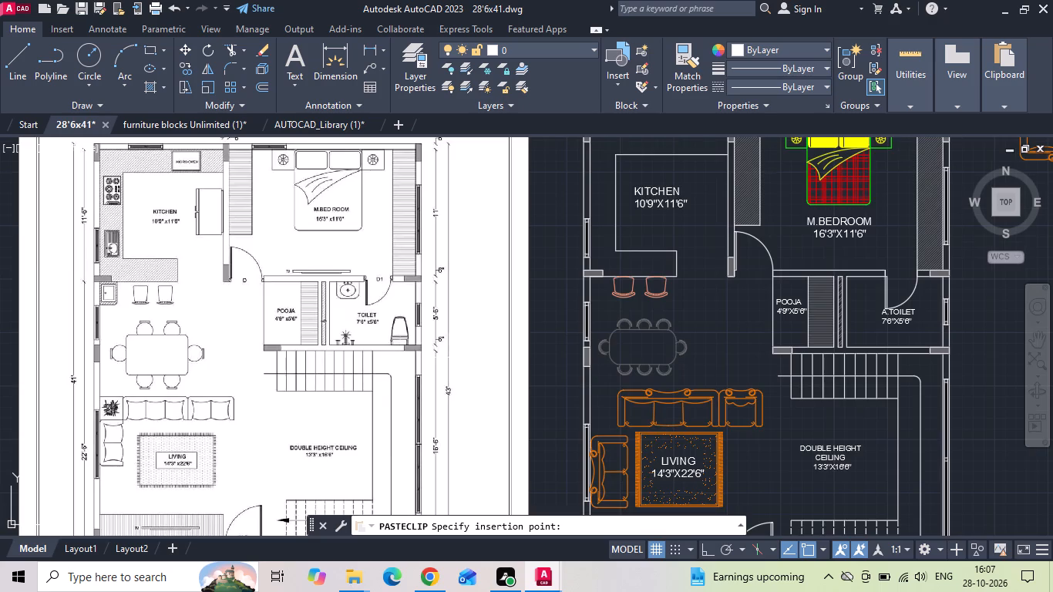
scroll(452, 359, "down", 1)
left_click(766, 314)
scroll(765, 332, "down", 3)
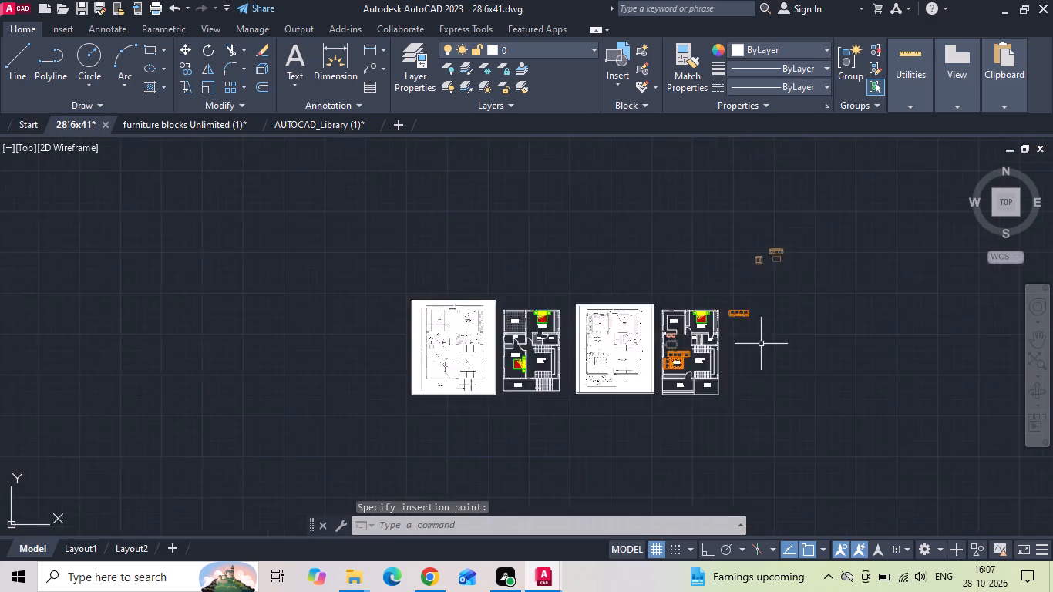
scroll(761, 350, "down", 5)
scroll(769, 364, "up", 6)
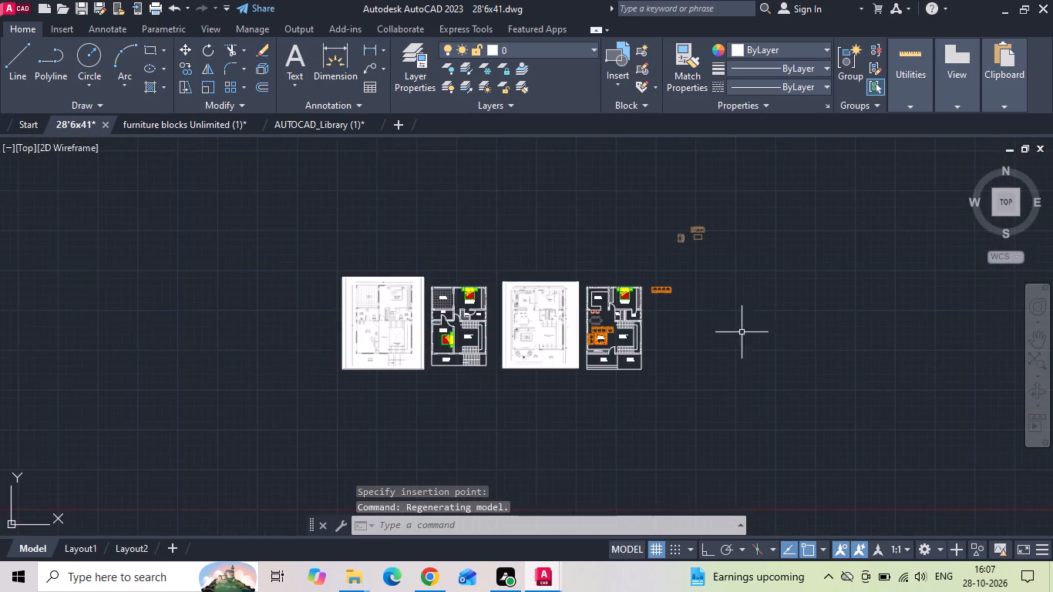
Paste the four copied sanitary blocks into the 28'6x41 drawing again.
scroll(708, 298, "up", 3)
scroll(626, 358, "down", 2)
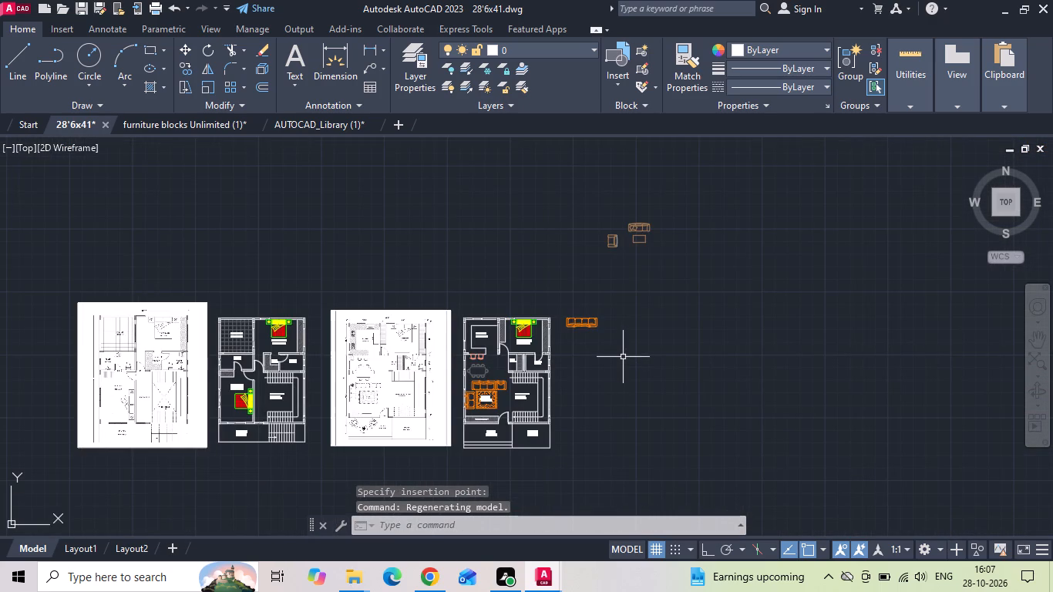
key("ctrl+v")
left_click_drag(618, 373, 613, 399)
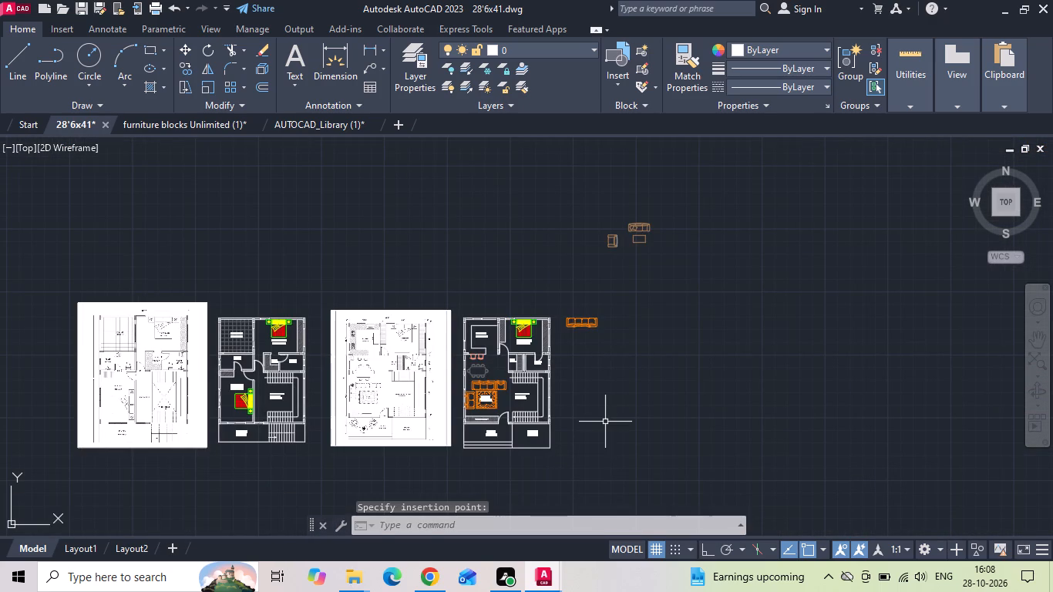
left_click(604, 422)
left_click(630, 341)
Move all the pasted washbasin and toilet blocks together from the distant area towards the floor plans.
scroll(627, 356, "down", 7)
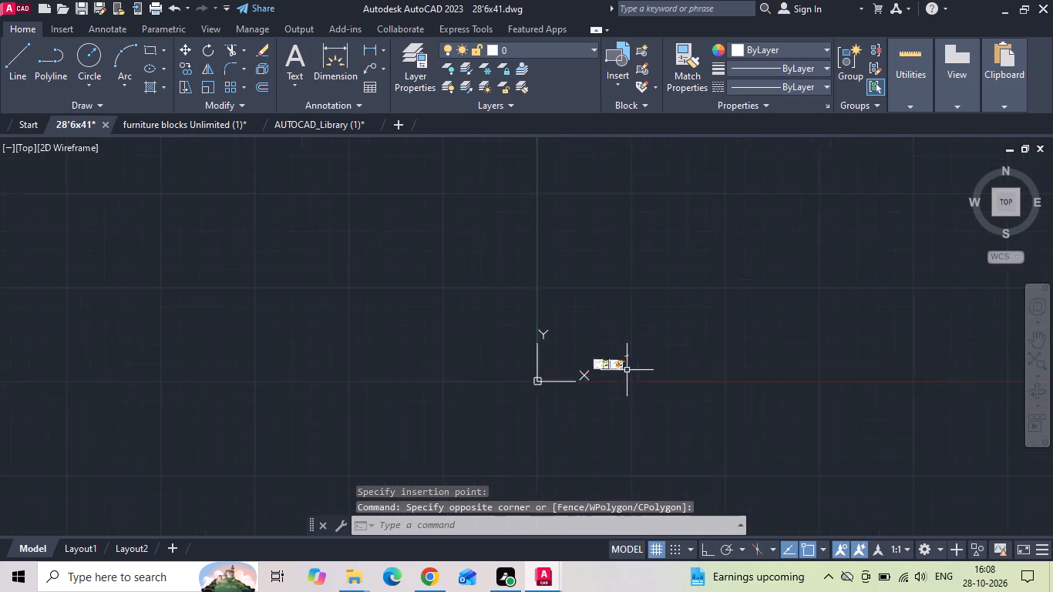
scroll(642, 402, "down", 2)
left_click_drag(913, 342, 879, 392)
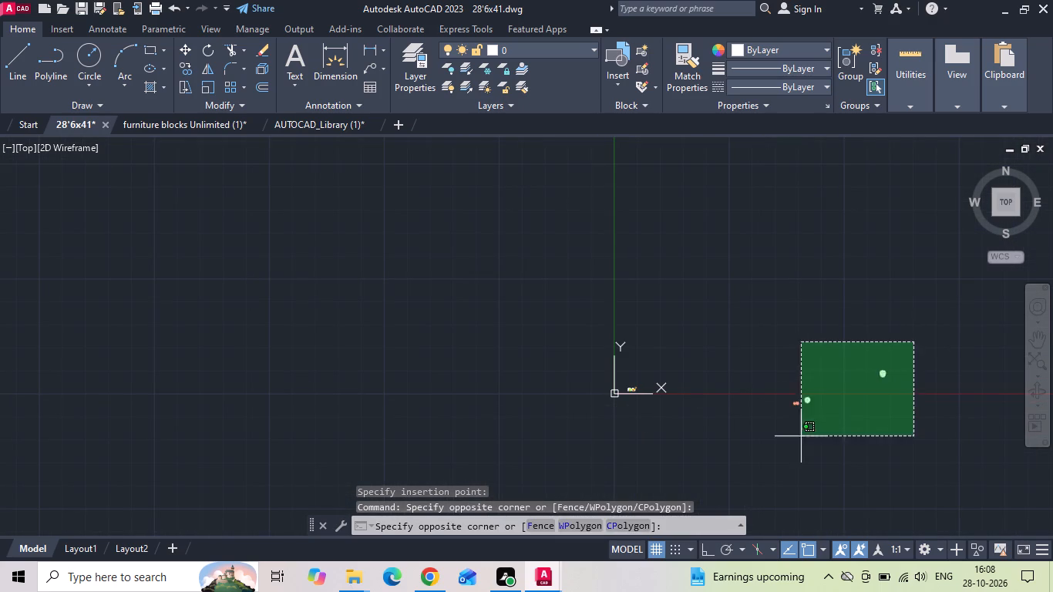
left_click(775, 446)
right_click(774, 350)
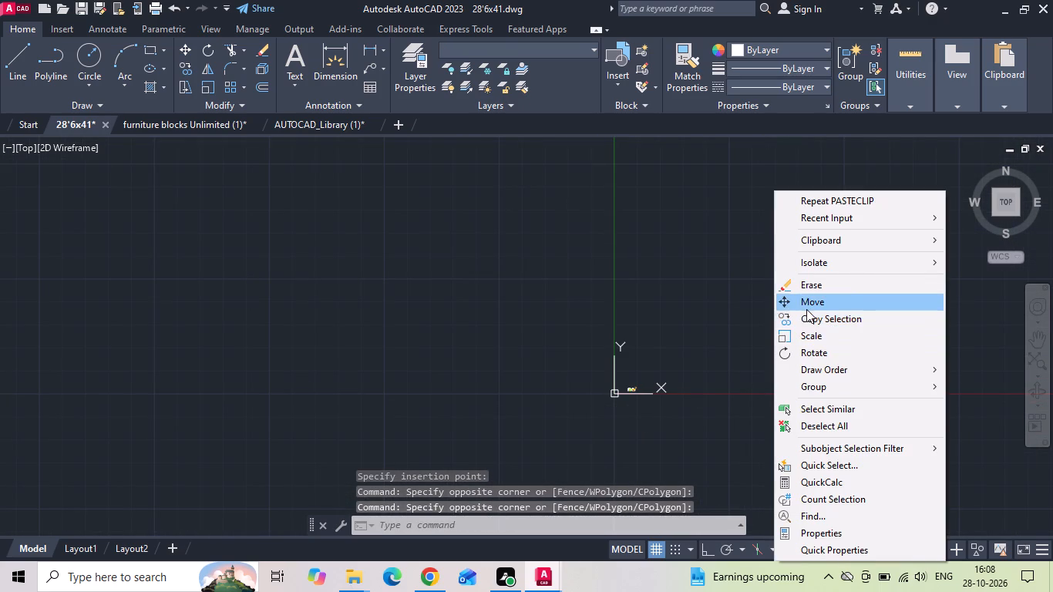
left_click(806, 309)
left_click_drag(849, 368, 816, 368)
scroll(694, 344, "up", 2)
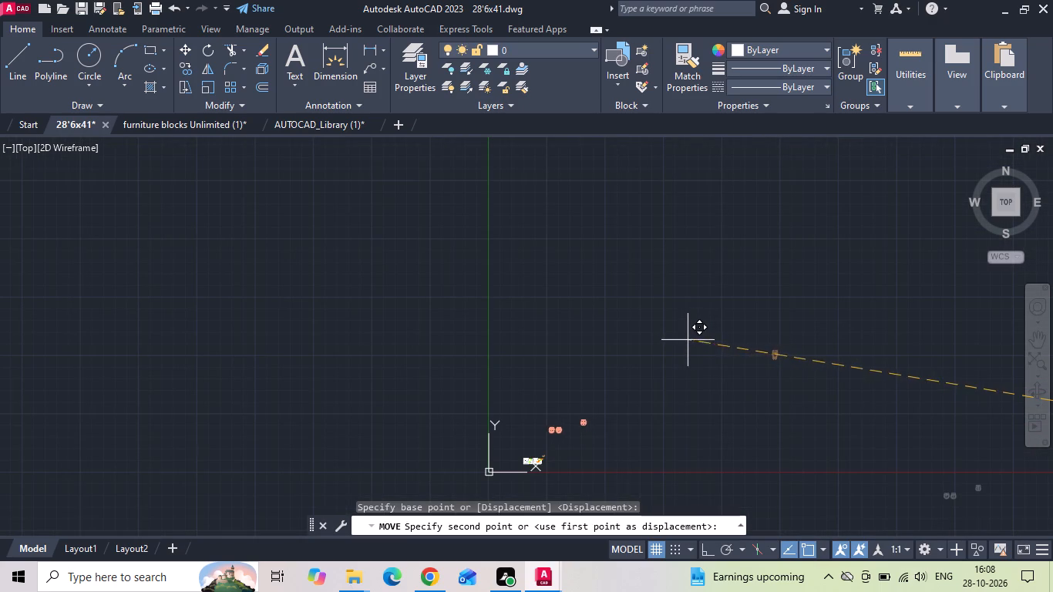
left_click(678, 342)
Move the stray flat-backed washbasin and the toilet closer to the pair of rounded washbasins.
left_click_drag(566, 440, 582, 429)
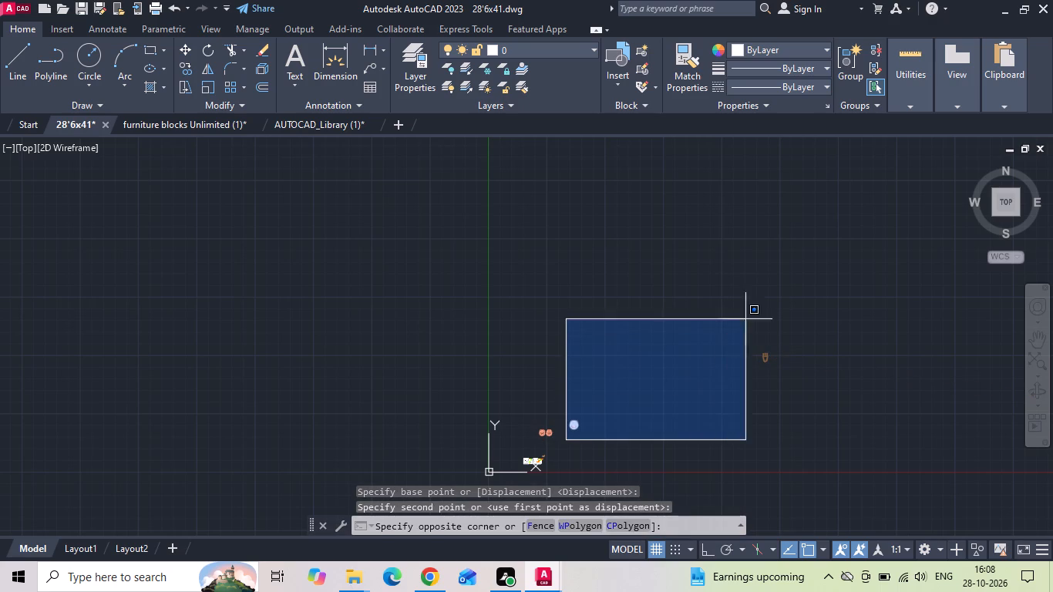
left_click(806, 304)
right_click(806, 303)
left_click(819, 305)
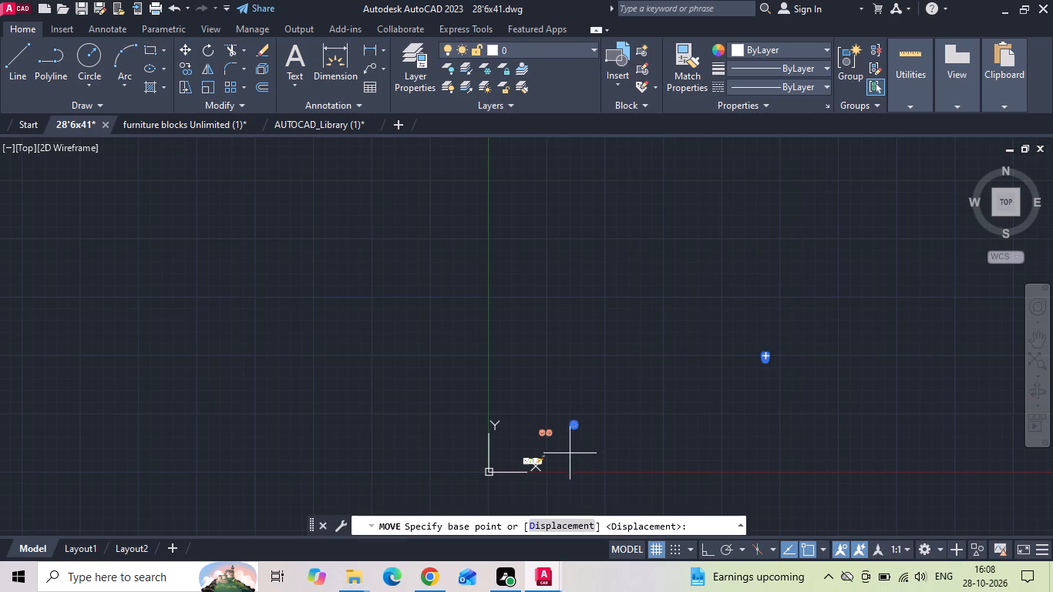
left_click(566, 442)
left_click(535, 435)
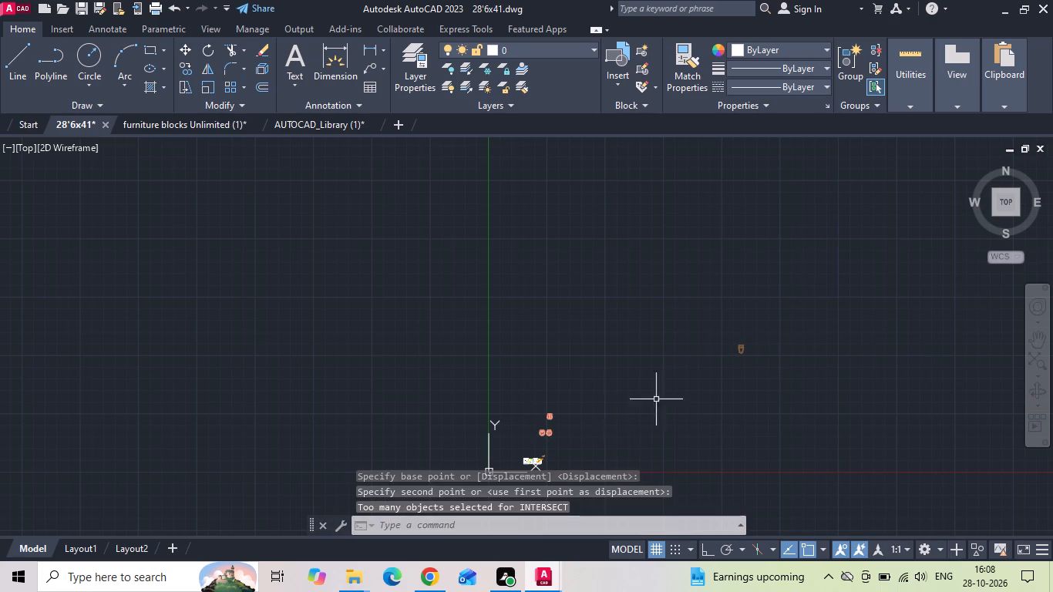
Move the distant toilet blocks next to the three washbasins.
left_click_drag(764, 328, 721, 361)
left_click(645, 411)
right_click(657, 393)
left_click(695, 133)
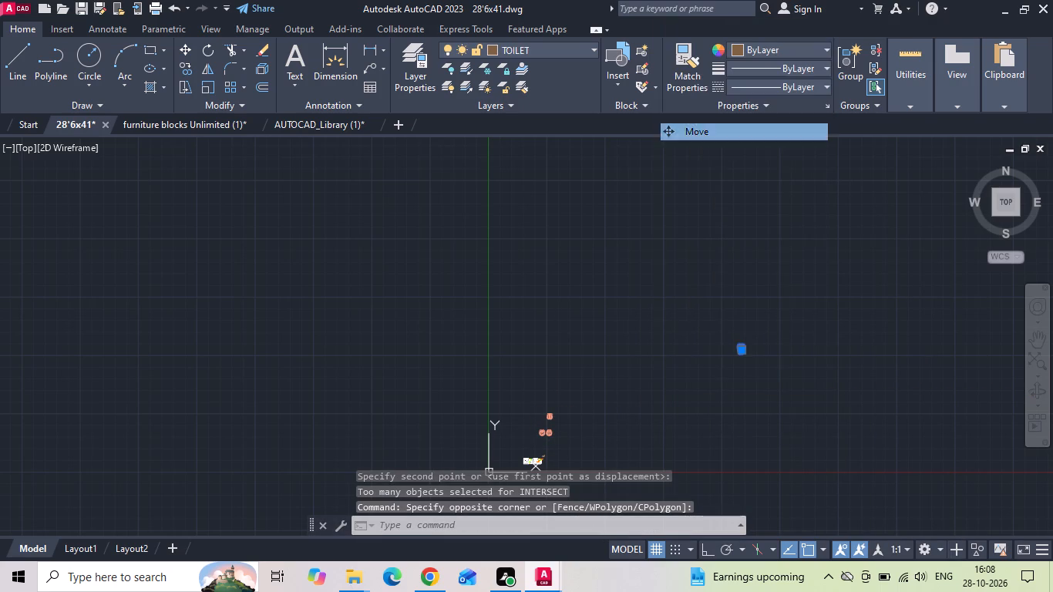
left_click_drag(738, 349, 718, 375)
scroll(525, 466, "up", 3)
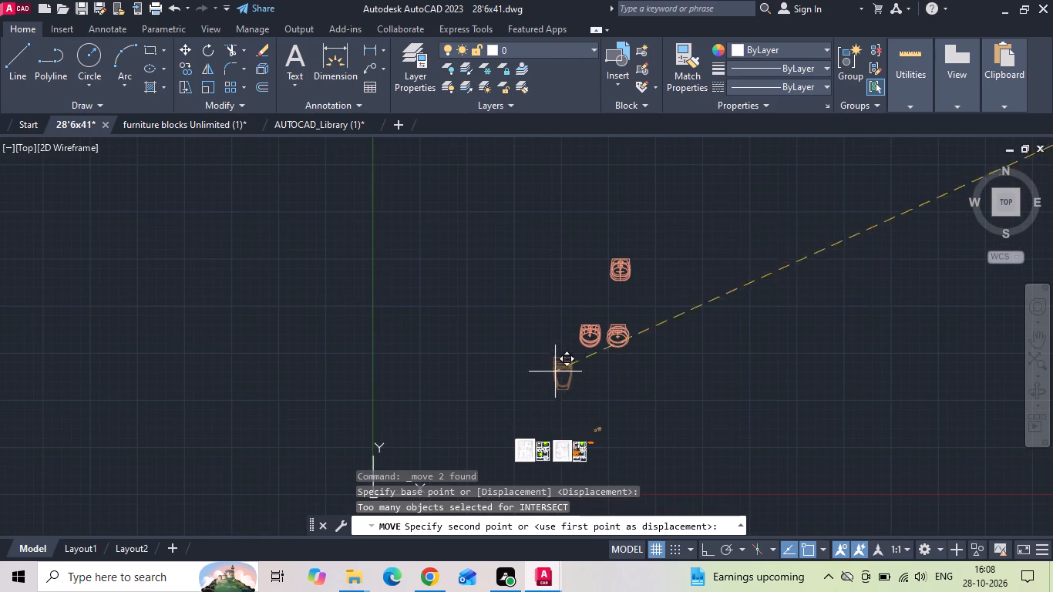
left_click(577, 293)
Erase the overlapping duplicate of the toilet and of each of the three washbasins.
scroll(625, 293, "up", 2)
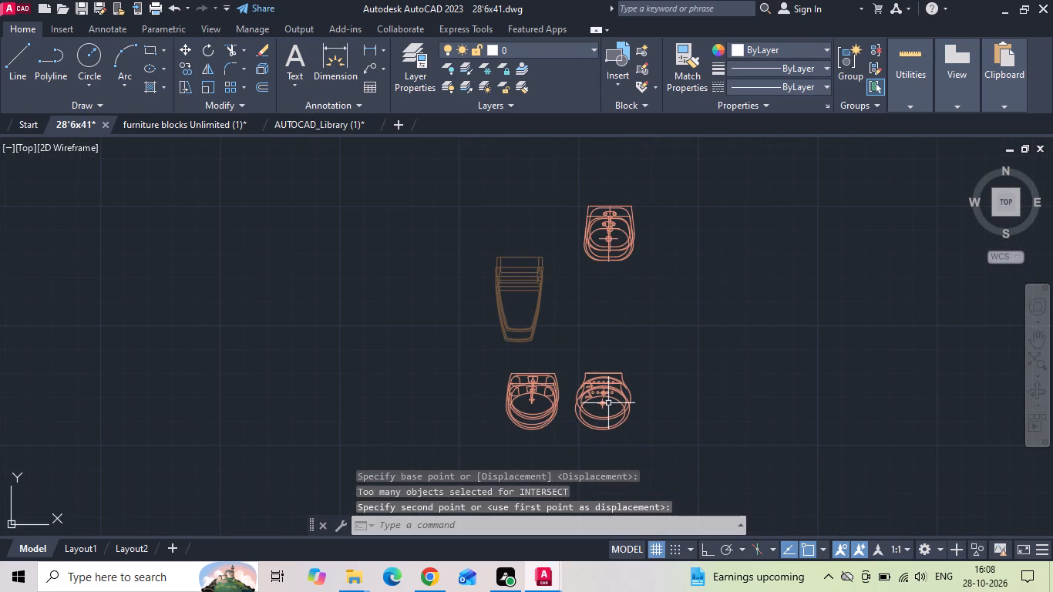
scroll(604, 409, "up", 2)
scroll(587, 407, "down", 2)
scroll(520, 262, "up", 1)
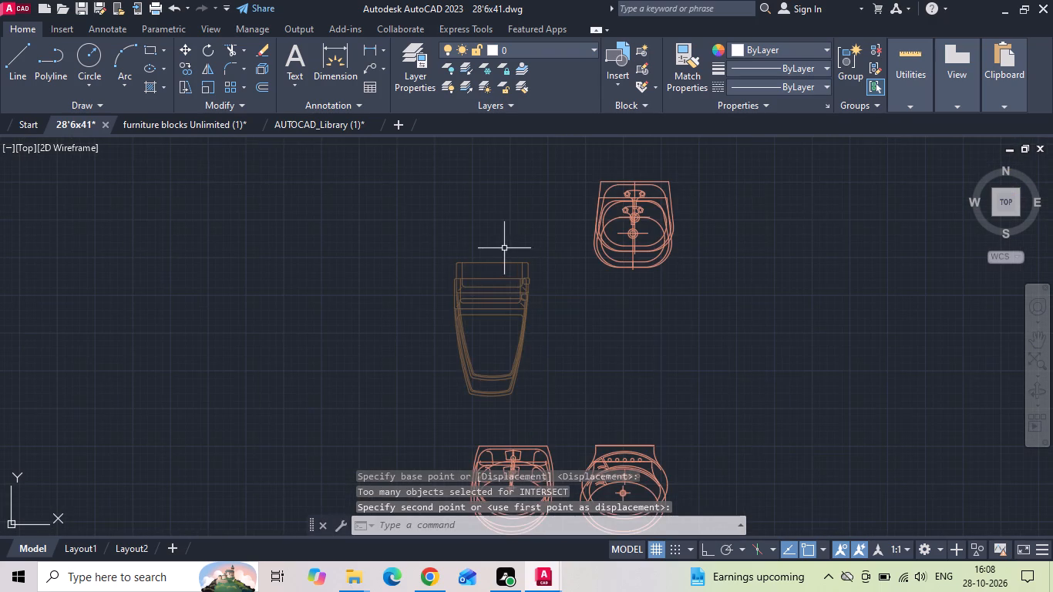
left_click_drag(495, 257, 483, 266)
left_click(483, 266)
key("Delete")
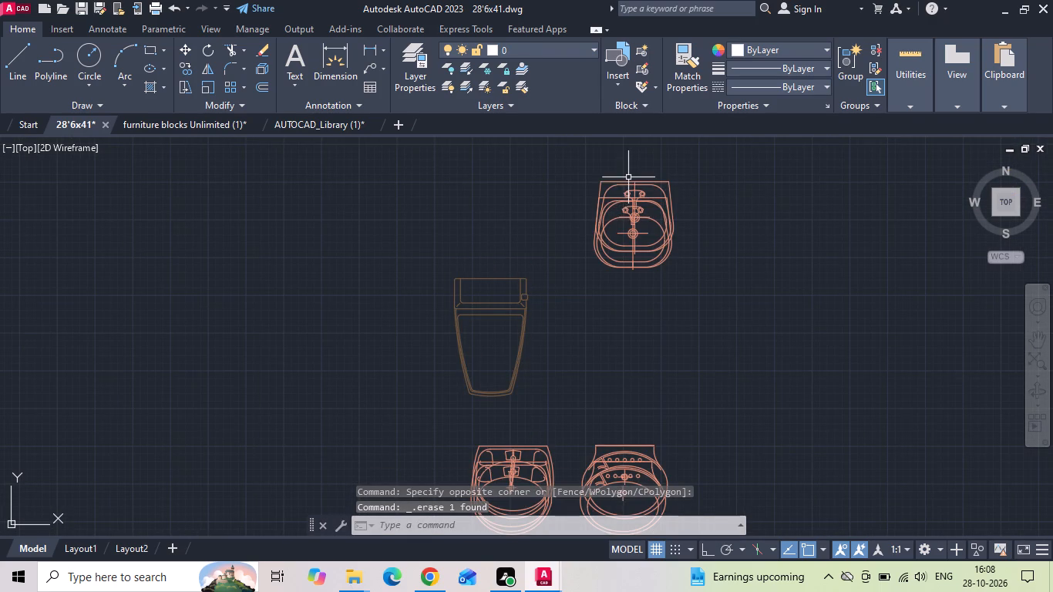
left_click(619, 189)
left_click(610, 166)
key("Delete")
scroll(609, 166, "down", 2)
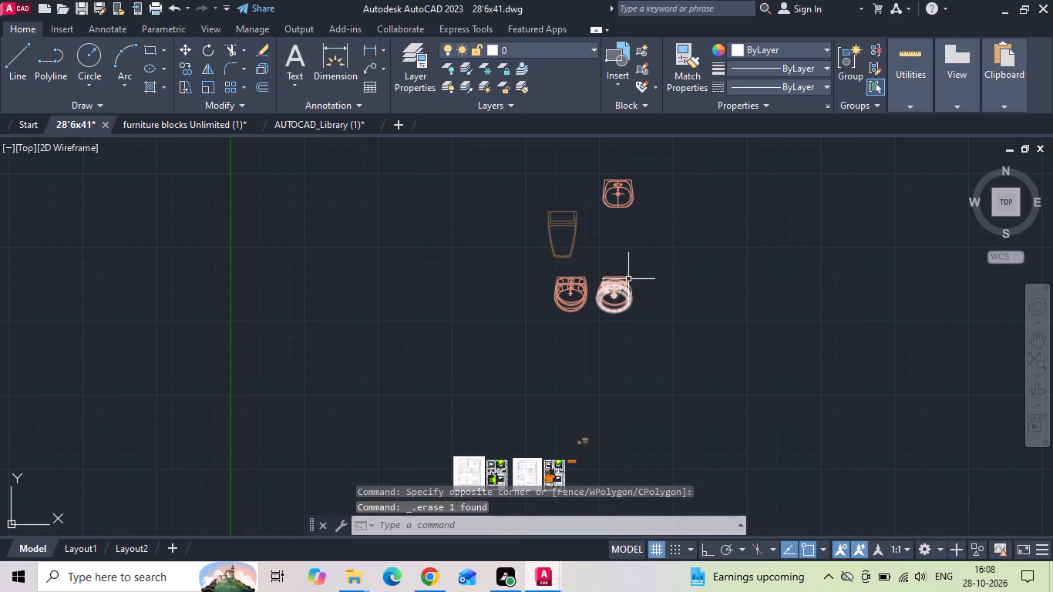
left_click(627, 276)
key("Delete")
left_click(563, 276)
key("Delete")
Scale the toilet and three washbasins down together freehand from a base point on the toilet.
left_click_drag(651, 185, 582, 253)
left_click(540, 304)
right_click(540, 304)
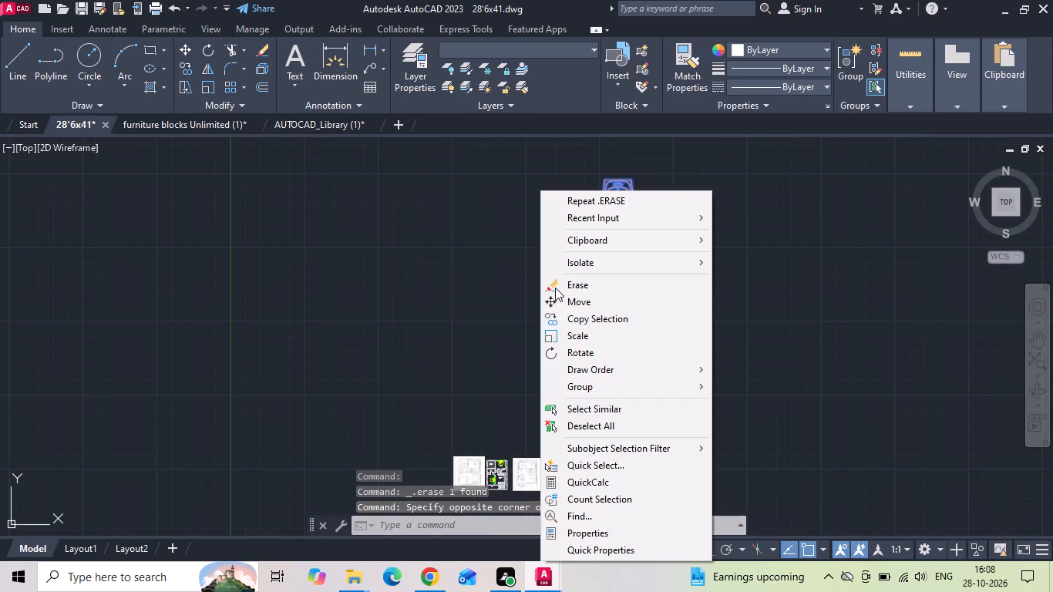
left_click_drag(569, 338, 569, 330)
left_click(571, 238)
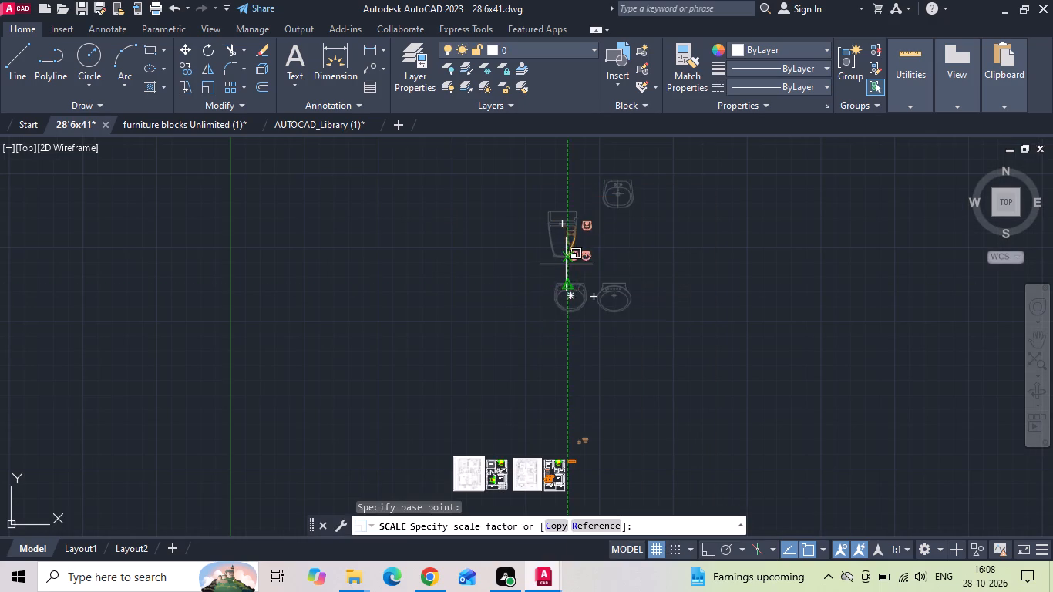
left_click(566, 257)
Move the four scaled sanitary blocks into the empty space beside the furnished ground-floor plan.
left_click(548, 278)
left_click(606, 197)
right_click(605, 197)
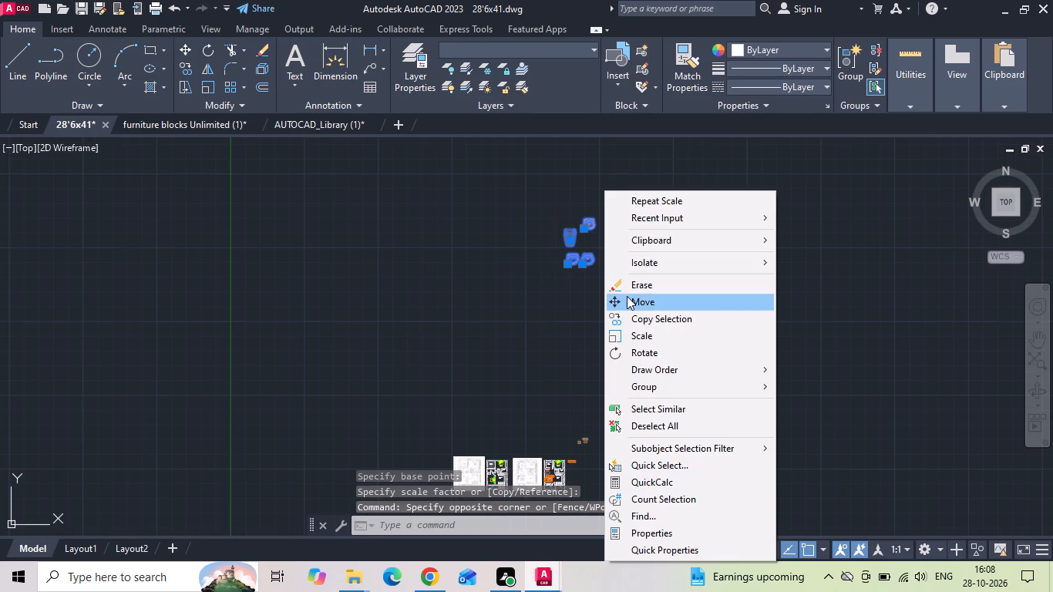
left_click(627, 296)
left_click_drag(565, 240, 570, 254)
middle_click_drag(594, 353, 586, 226)
scroll(538, 354, "up", 3)
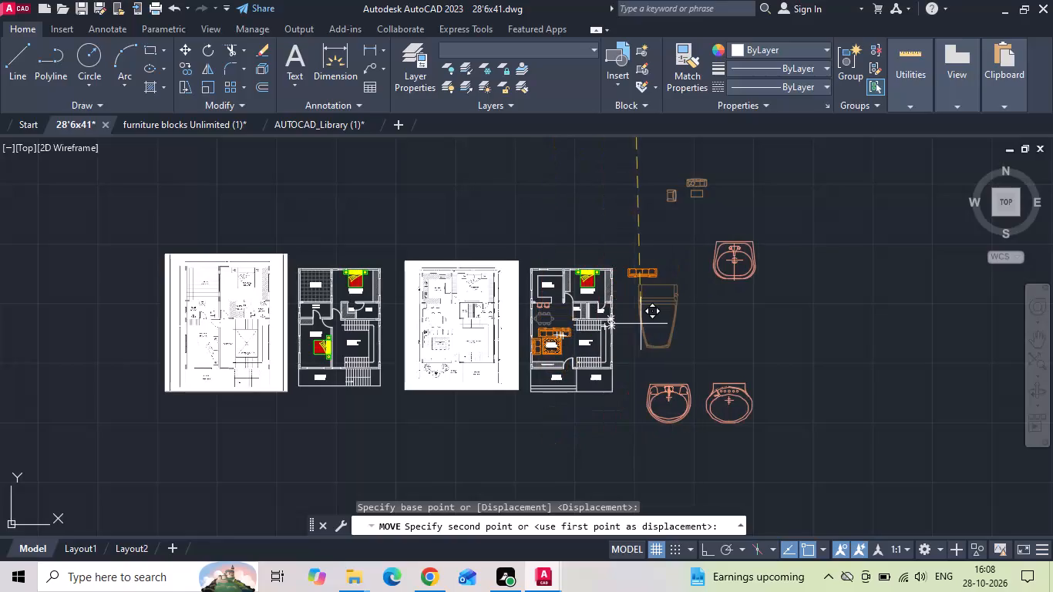
scroll(664, 308, "up", 1)
left_click(701, 313)
key("Escape")
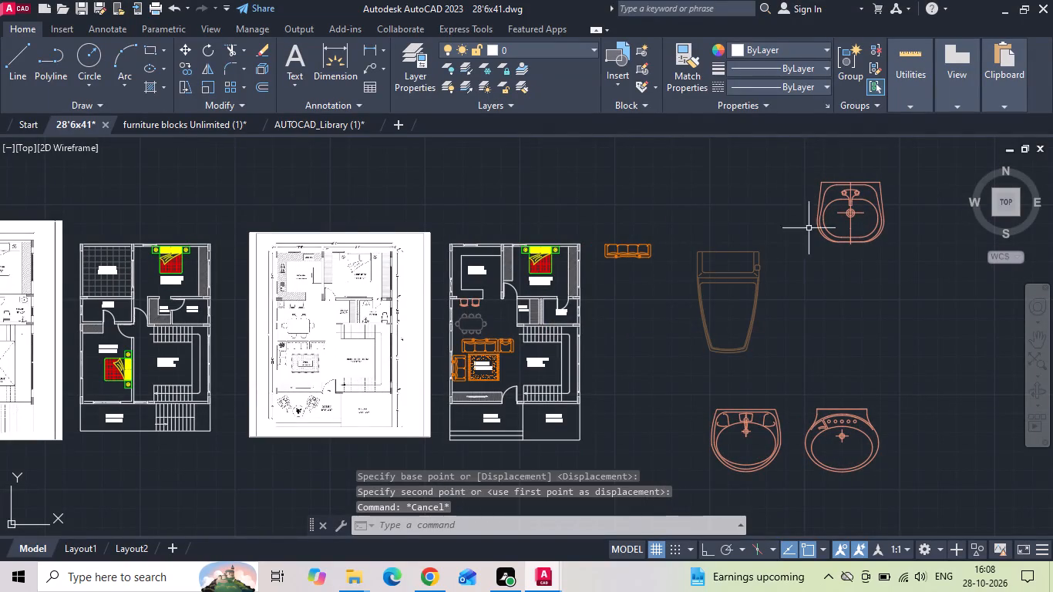
Move the flat-backed washbasin and the toilet together closer to the two rounded washbasins.
left_click(834, 205)
left_click(736, 322)
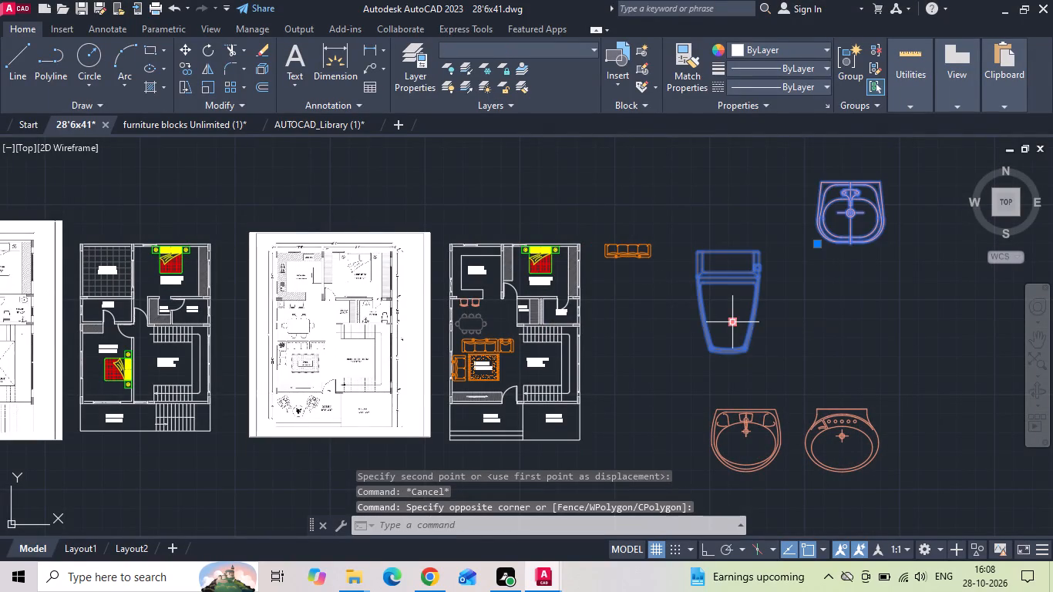
right_click(736, 322)
left_click(792, 304)
left_click_drag(846, 304, 848, 317)
left_click(864, 348)
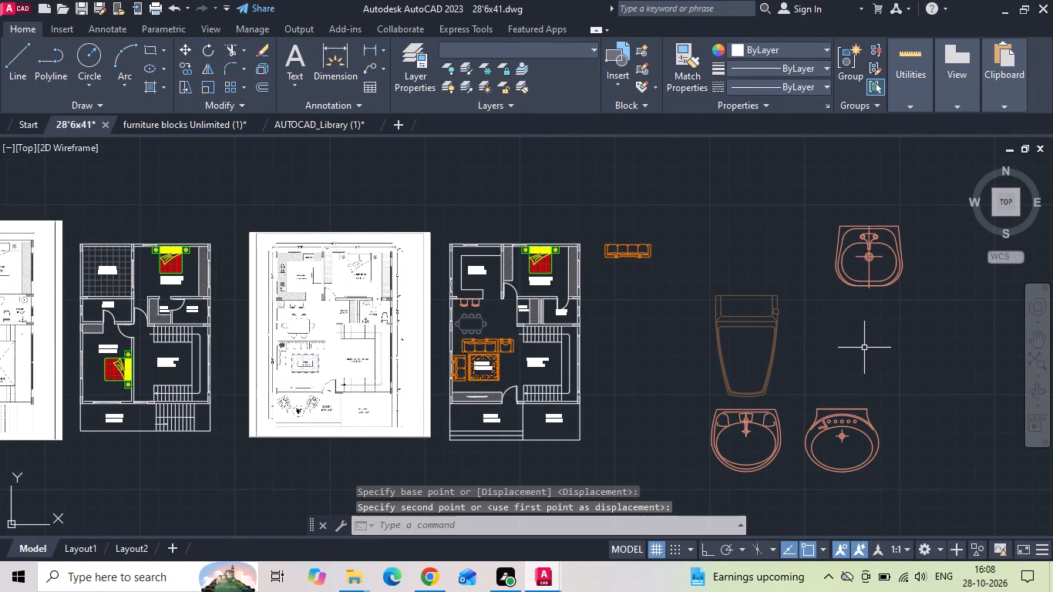
Move the flat-backed washbasin beside the toilet, above the rounded washbasins.
left_click_drag(860, 343, 841, 298)
left_click(819, 244)
right_click(819, 244)
left_click(855, 286)
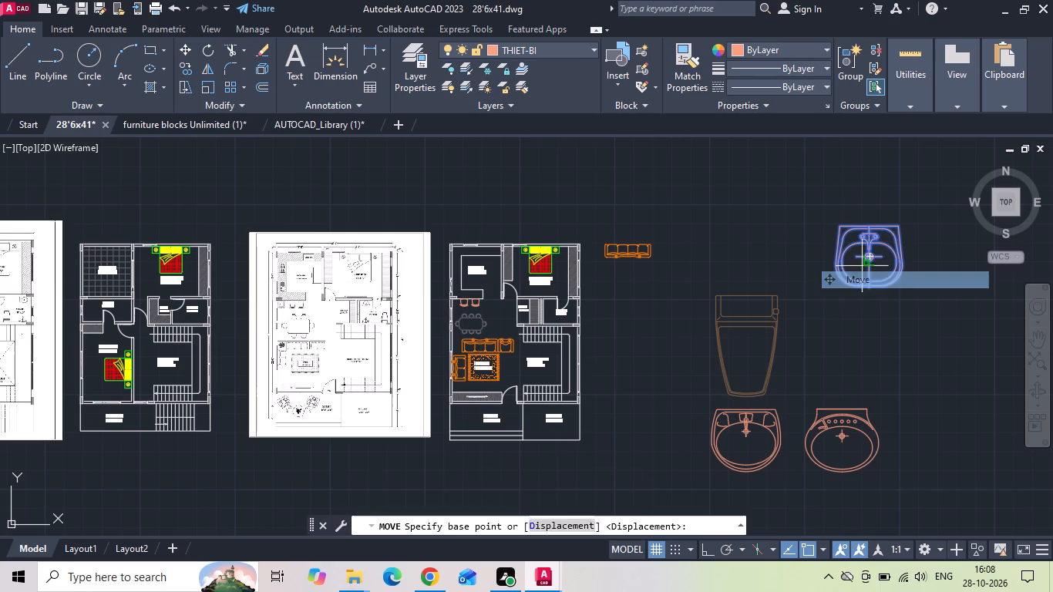
left_click_drag(880, 245, 876, 297)
left_click(831, 345)
Scale the grouped toilet and three washbasins down freehand to fixture size relative to the floor plan.
left_click_drag(898, 264, 775, 398)
left_click(721, 439)
right_click(789, 273)
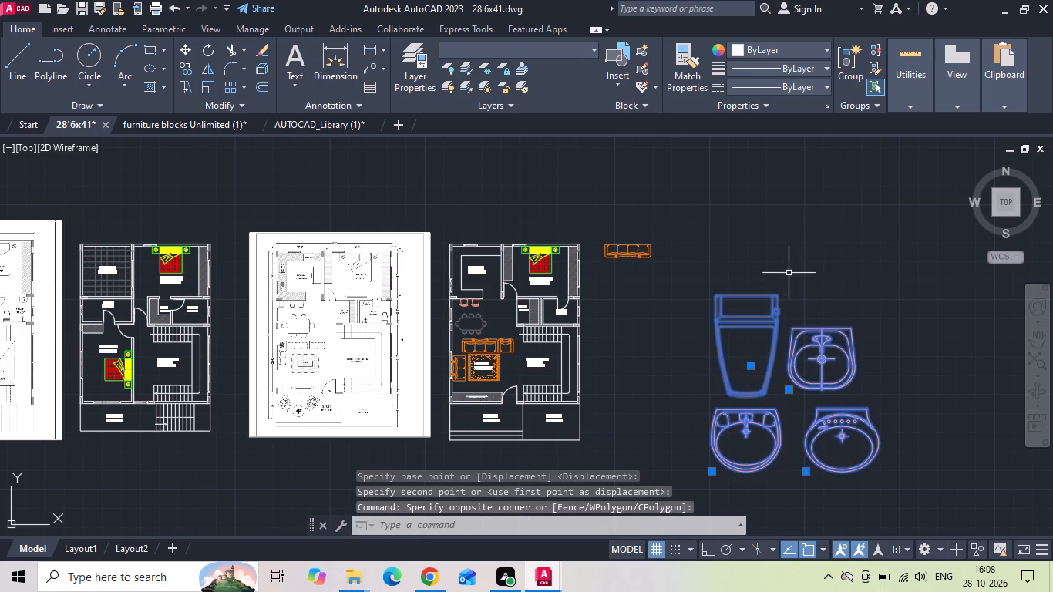
left_click(818, 335)
left_click(741, 321)
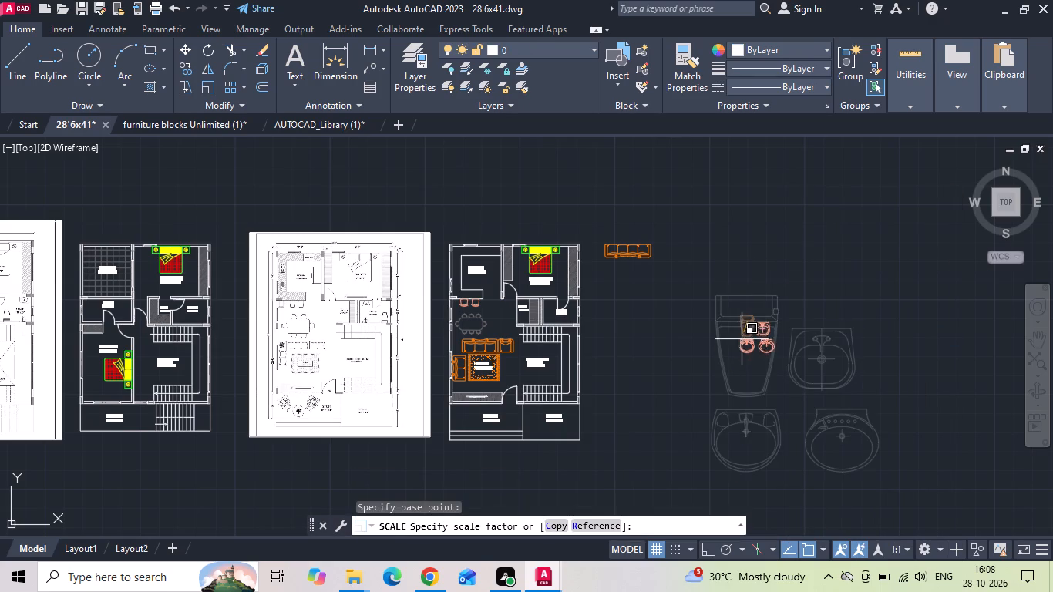
left_click(739, 326)
Check the toilet's overall length with a temporary linear dimension from its tank edge to its front.
scroll(738, 328, "up", 2)
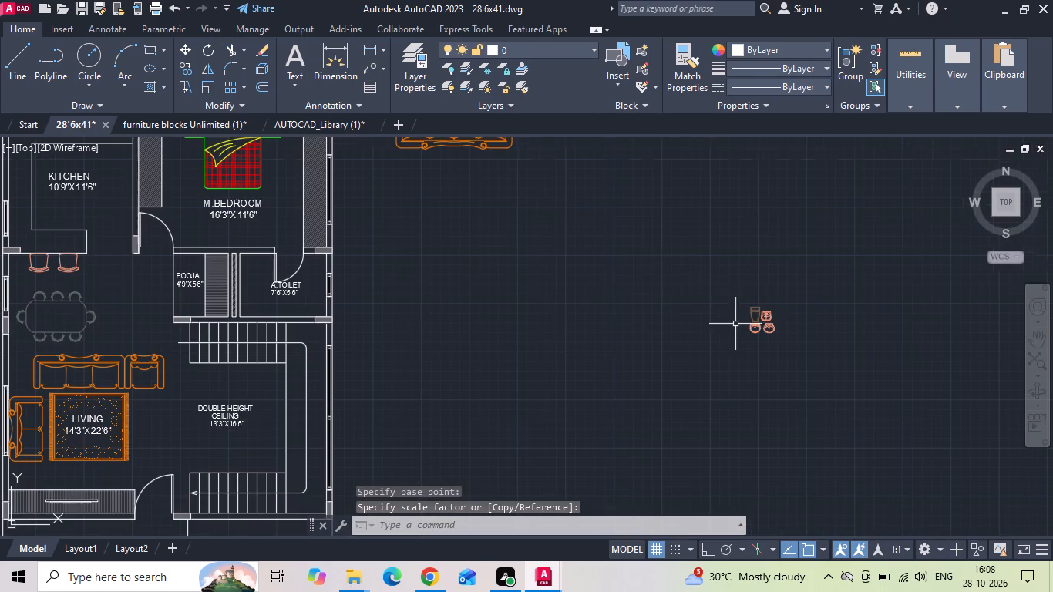
left_click(368, 49)
scroll(779, 301, "up", 3)
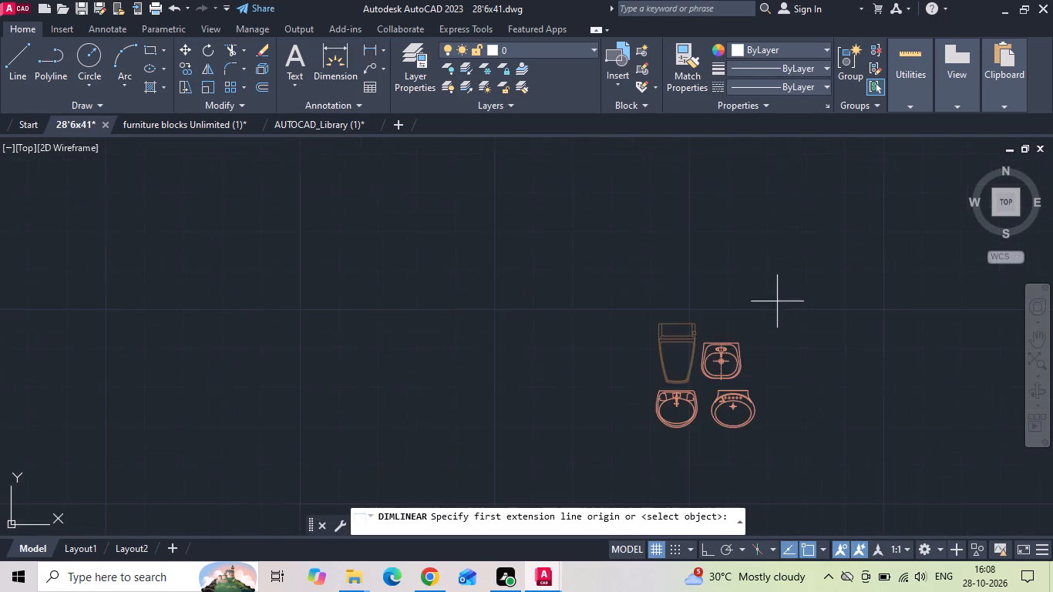
scroll(692, 364, "up", 2)
left_click_drag(648, 264, 648, 272)
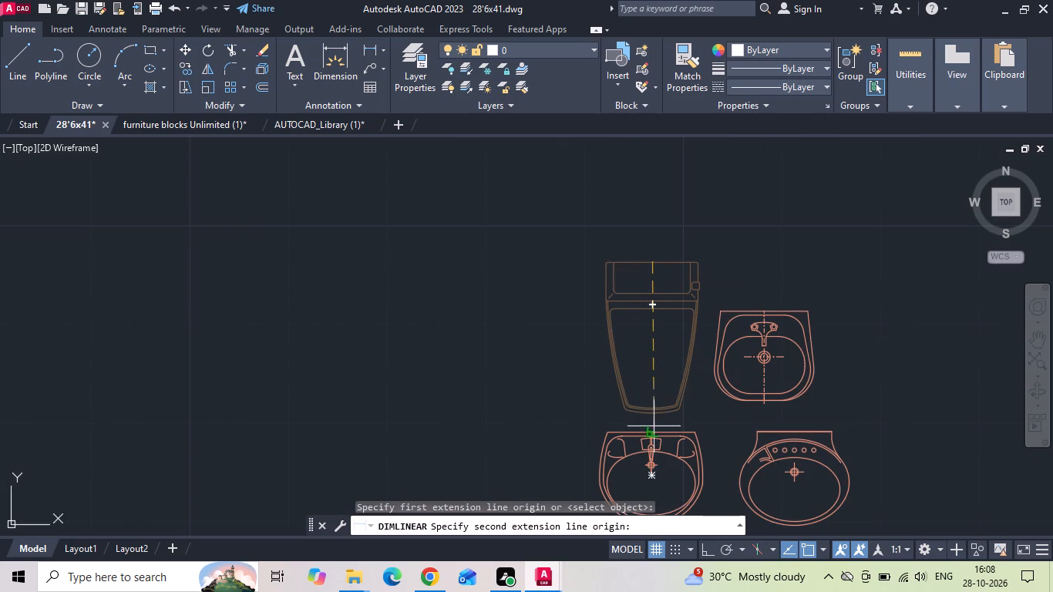
left_click(649, 415)
scroll(648, 327, "down", 3)
key("Escape")
Scale the four sanitary blocks up from the toilet's back edge, making the toilet about 1'-7.7" long.
left_click_drag(612, 311, 674, 388)
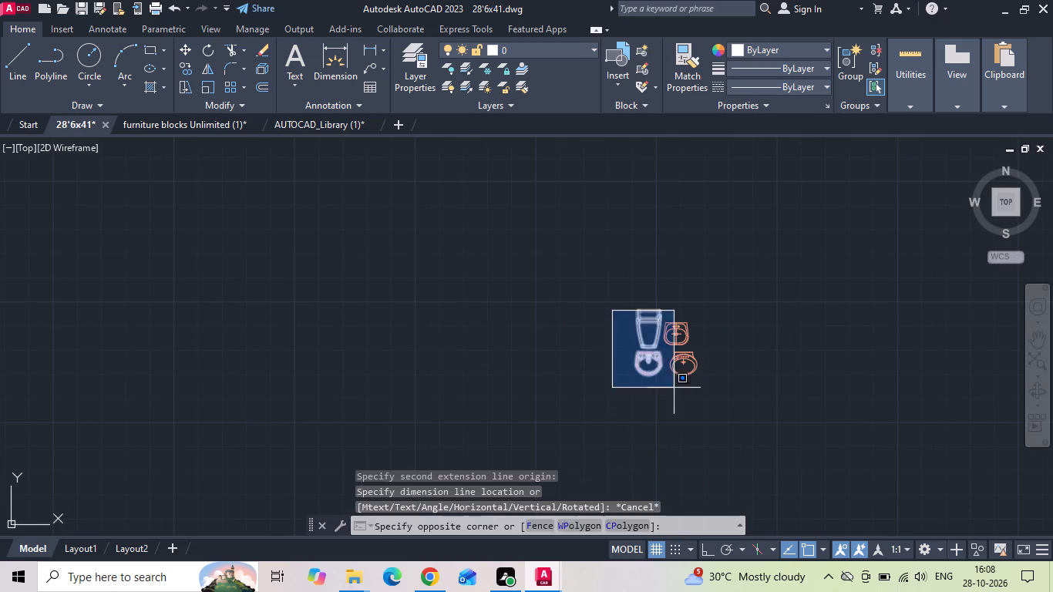
left_click(732, 393)
right_click(683, 306)
left_click(718, 337)
scroll(663, 371, "up", 2)
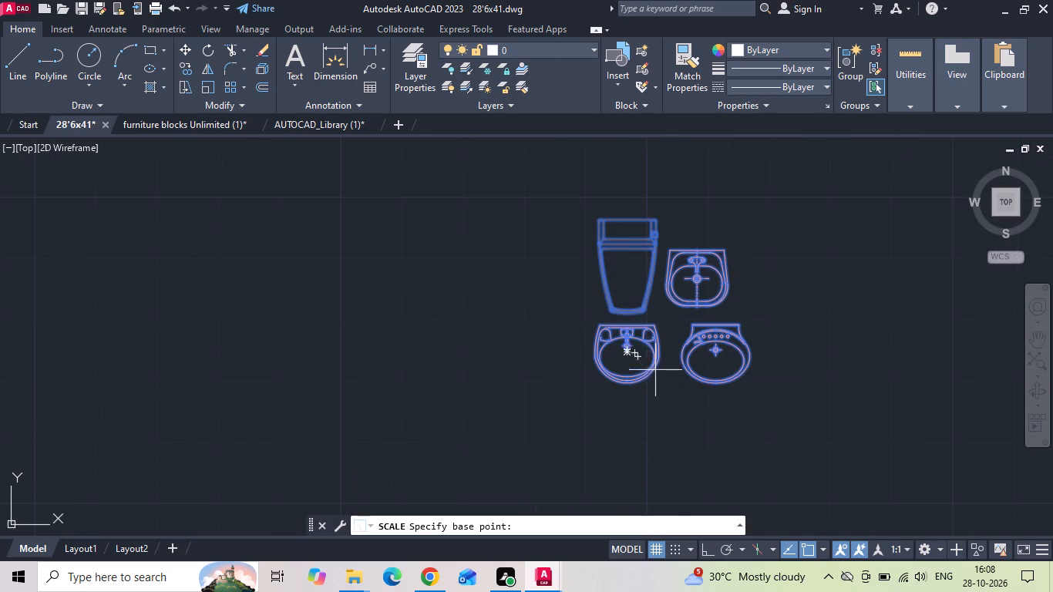
left_click(624, 221)
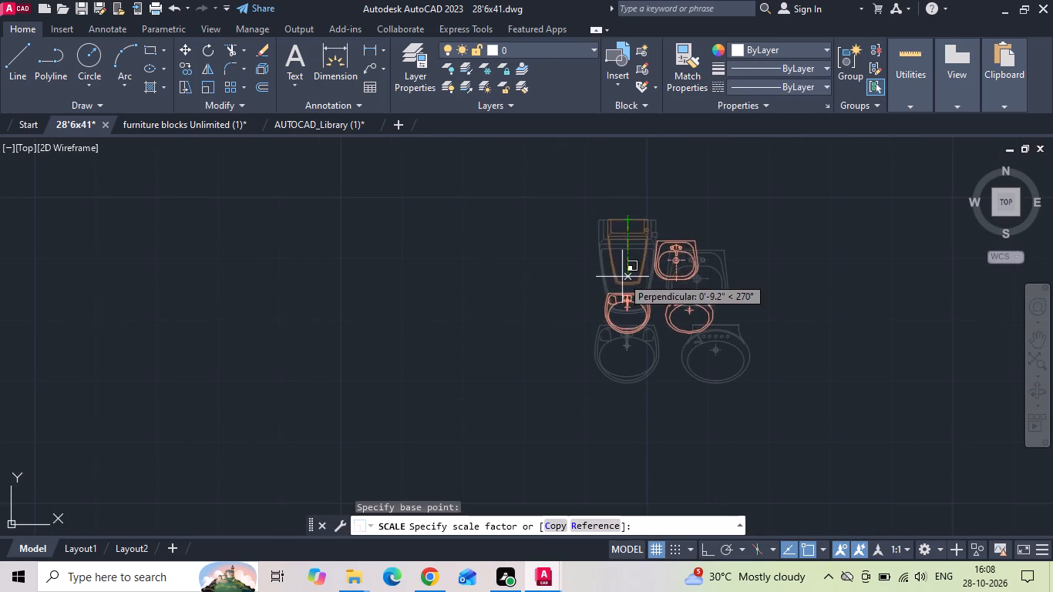
left_click(624, 320)
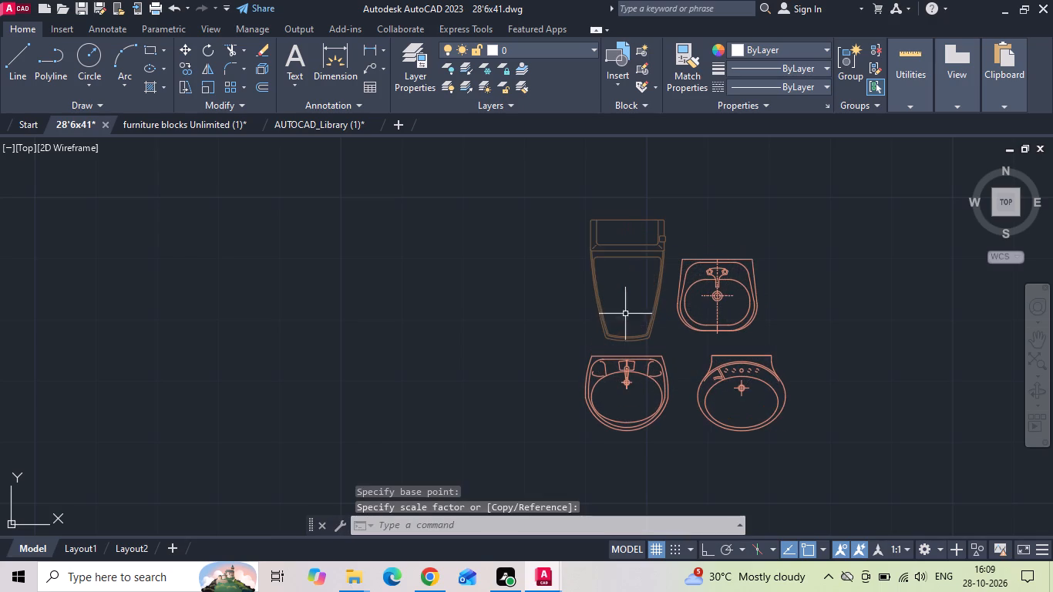
Recheck the toilet's length with a linear dimension from its back edge to its front, without placing it.
left_click(370, 54)
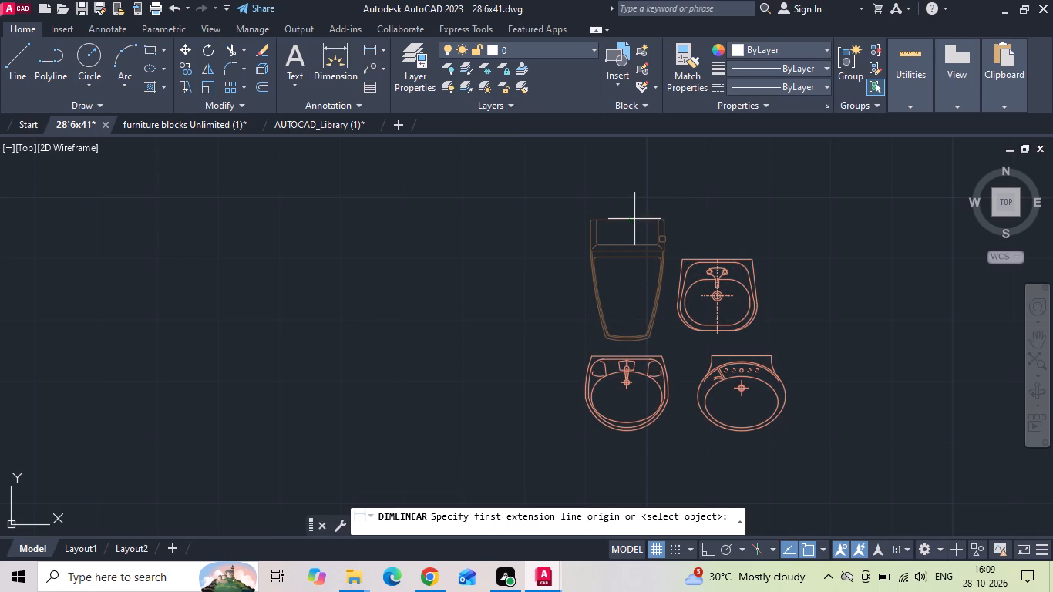
left_click(633, 220)
left_click(627, 338)
scroll(568, 284, "down", 2)
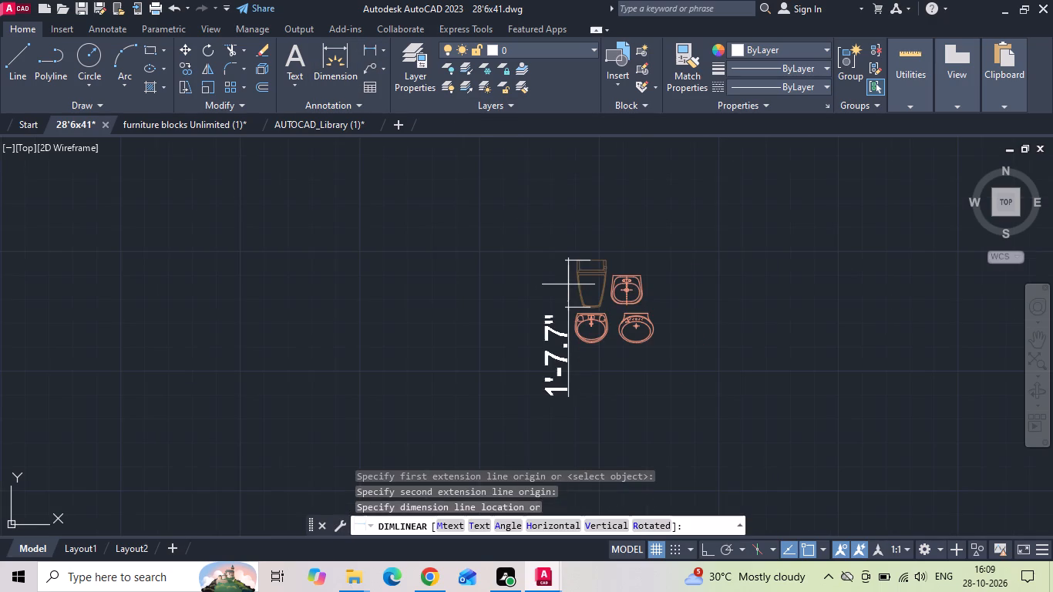
key("Escape")
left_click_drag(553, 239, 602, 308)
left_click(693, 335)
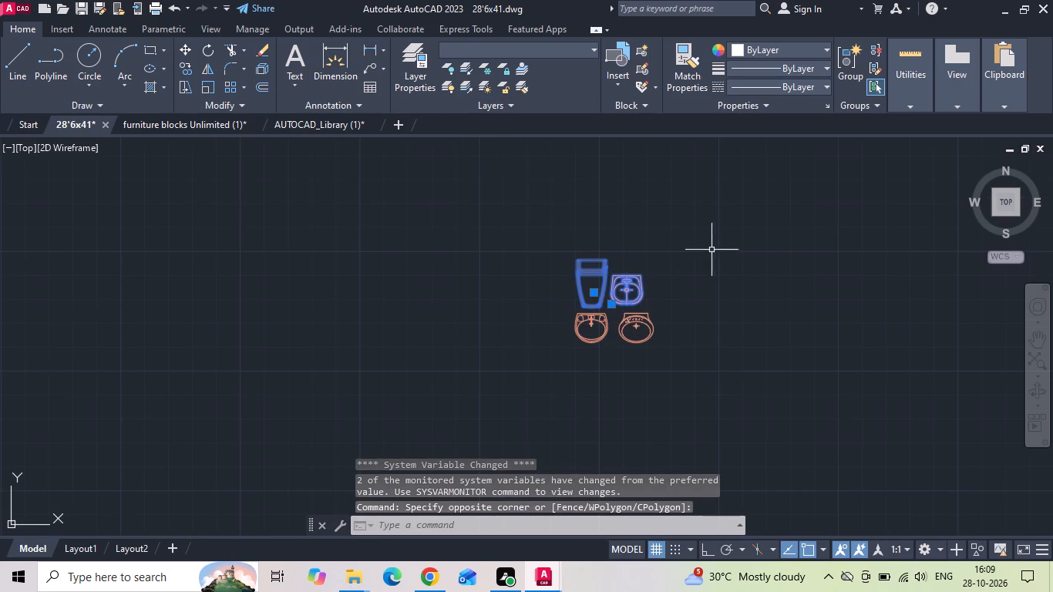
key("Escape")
Scale the toilet and three washbasins up slightly, freehand, from the midpoint of the toilet's tank edge.
scroll(717, 252, "down", 2)
scroll(660, 258, "up", 2)
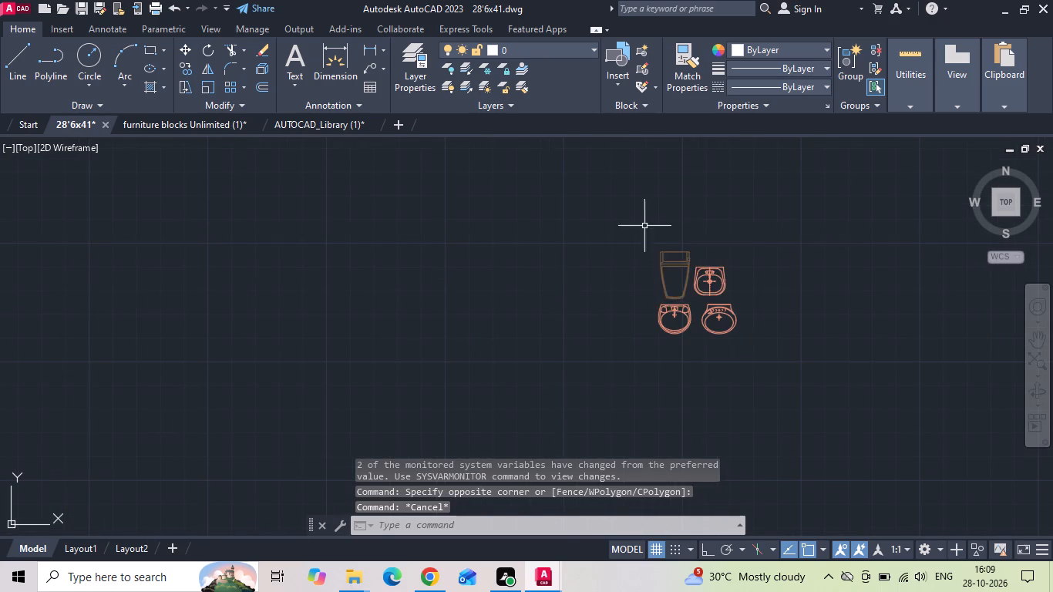
left_click_drag(644, 225, 707, 301)
left_click(853, 373)
right_click(738, 193)
left_click(782, 330)
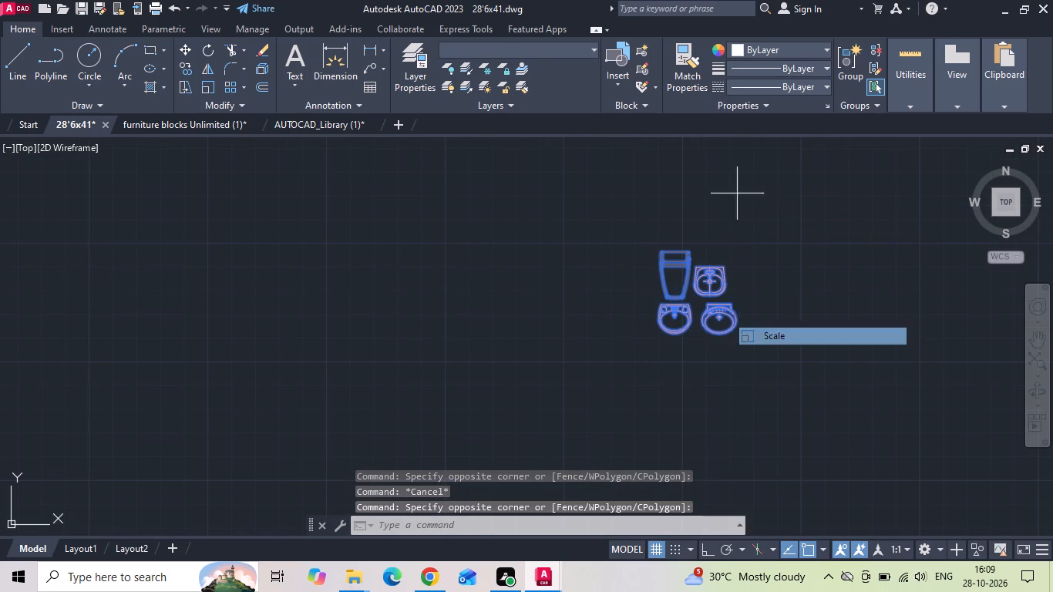
scroll(720, 270, "up", 1)
left_click(651, 240)
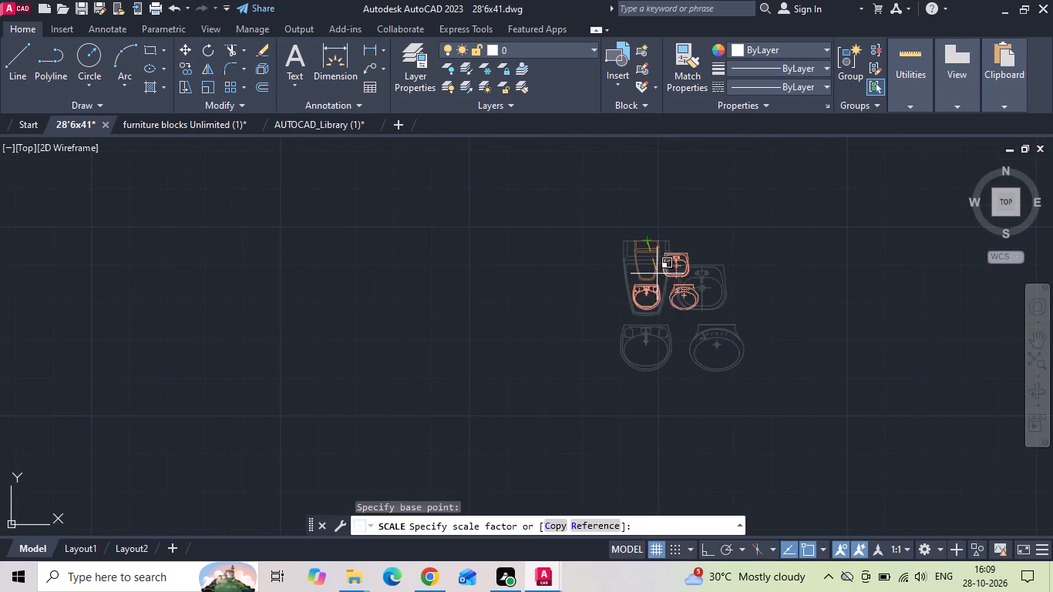
scroll(658, 297, "up", 2)
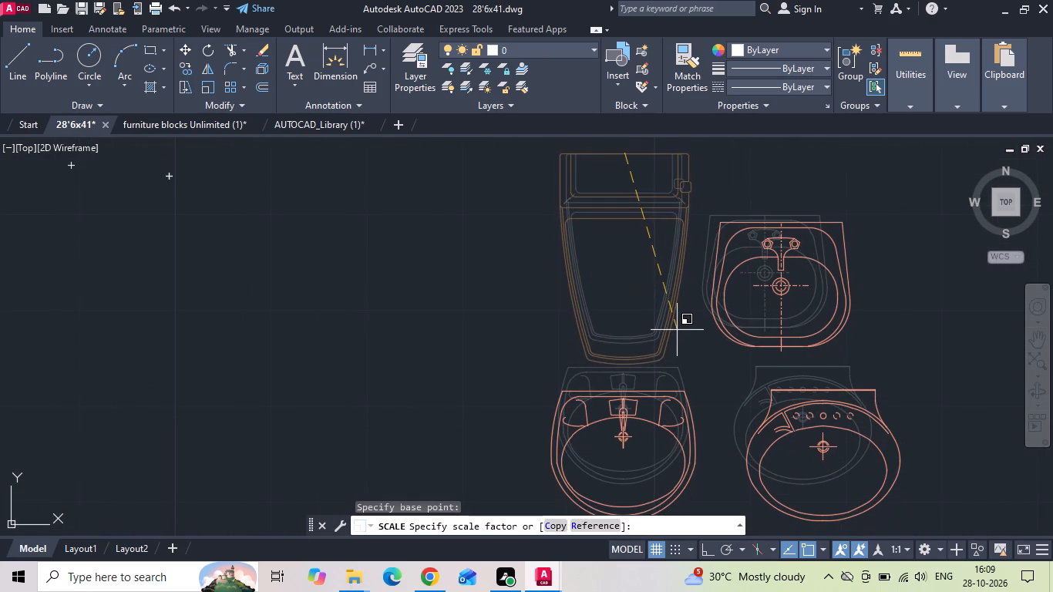
left_click(677, 330)
Save the 28'6x41 drawing.
key("ctrl+s")
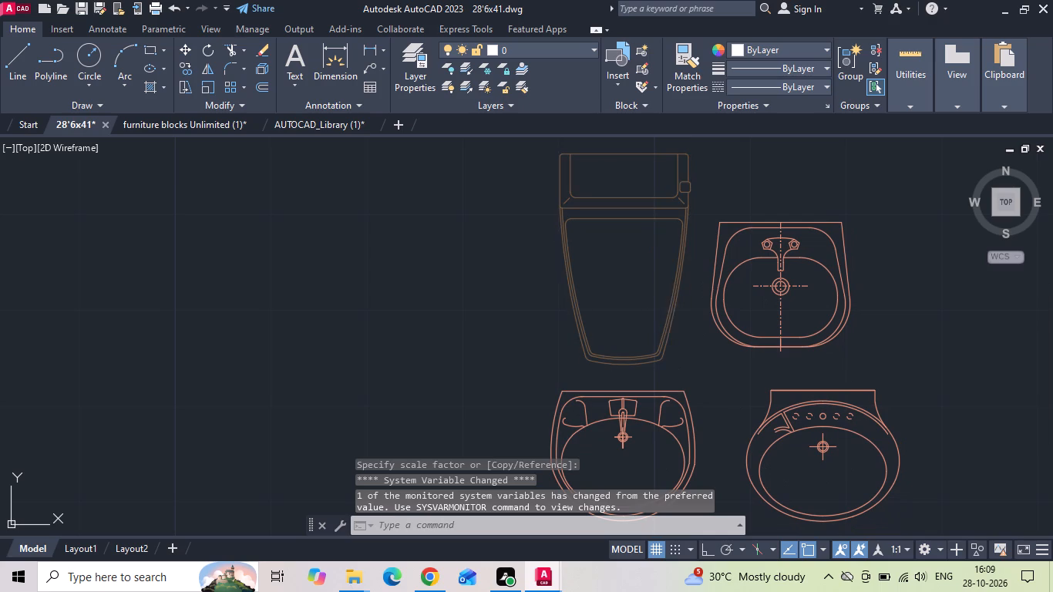
key("ctrl+s")
Move the toilet and three washbasins together to the empty area just outside the ground-floor A.TOILET's window wall.
scroll(671, 314, "down", 3)
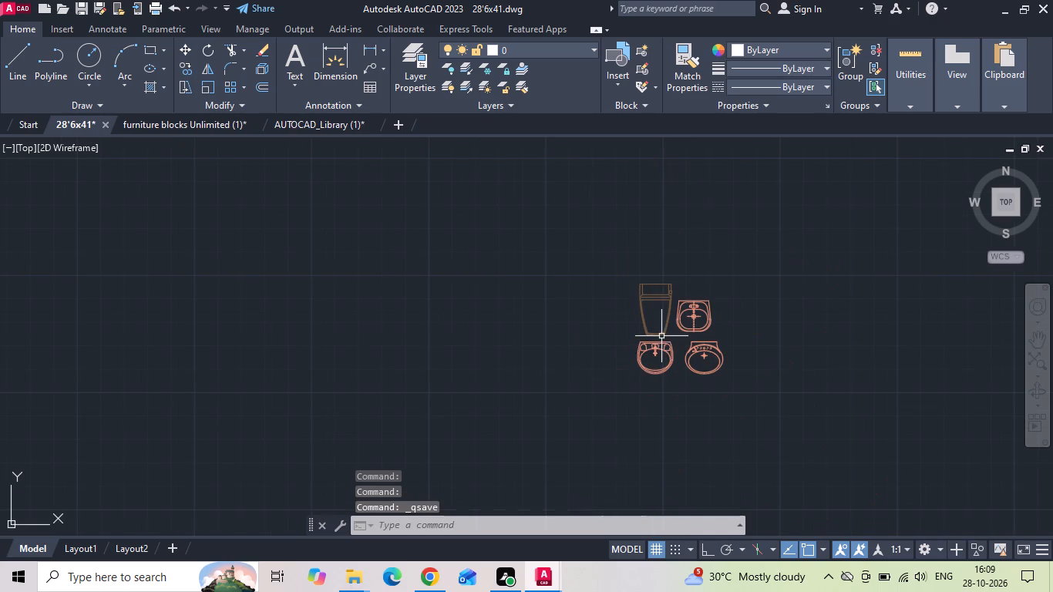
scroll(610, 361, "up", 2)
scroll(742, 341, "down", 1)
scroll(559, 292, "down", 2)
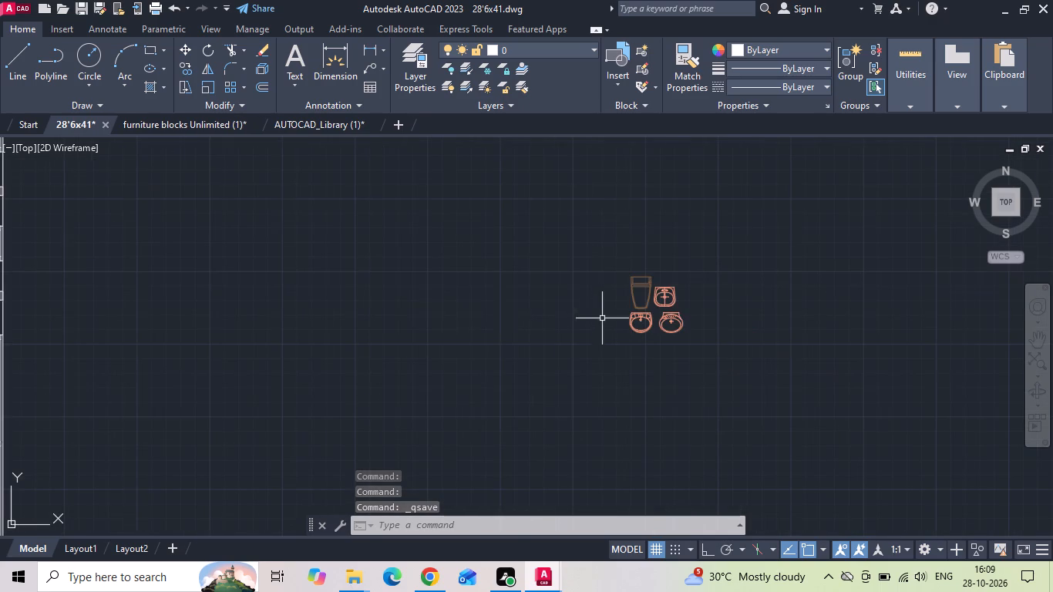
scroll(547, 311, "down", 2)
left_click_drag(614, 331, 637, 311)
left_click(715, 266)
right_click(715, 265)
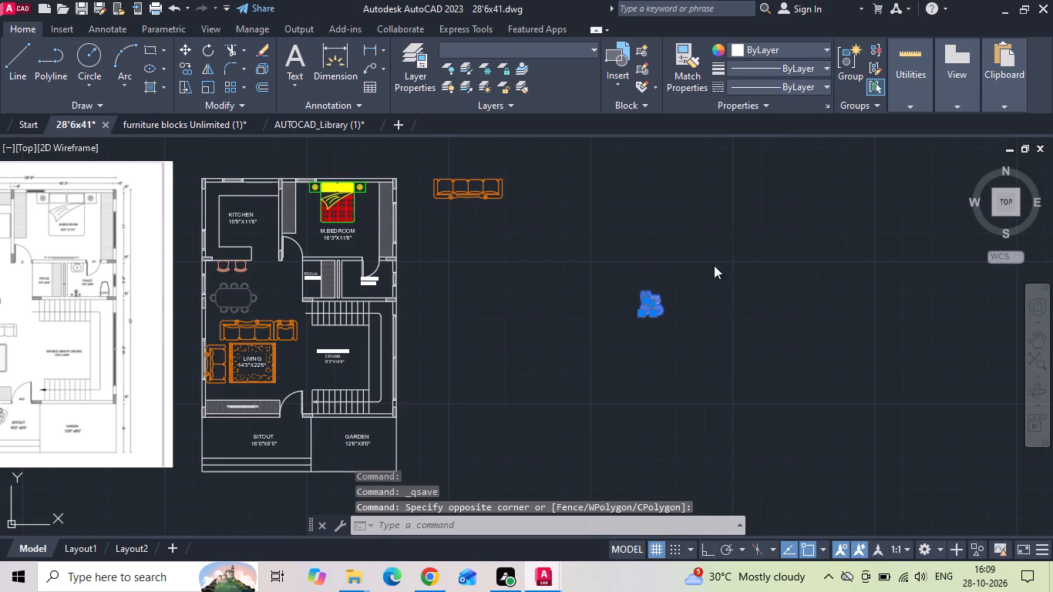
left_click(740, 299)
left_click_drag(697, 338, 644, 355)
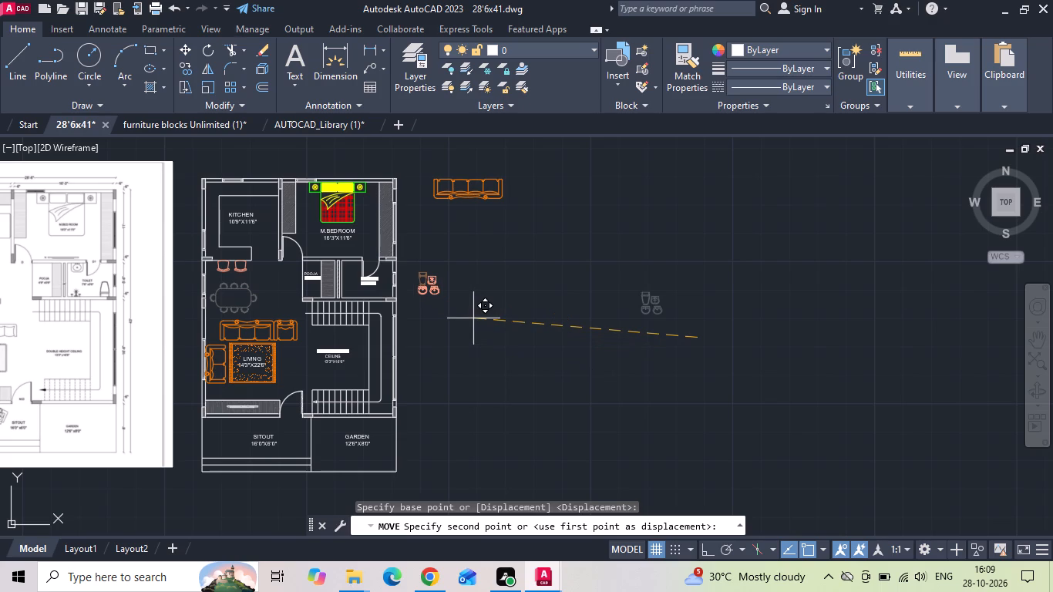
left_click(466, 318)
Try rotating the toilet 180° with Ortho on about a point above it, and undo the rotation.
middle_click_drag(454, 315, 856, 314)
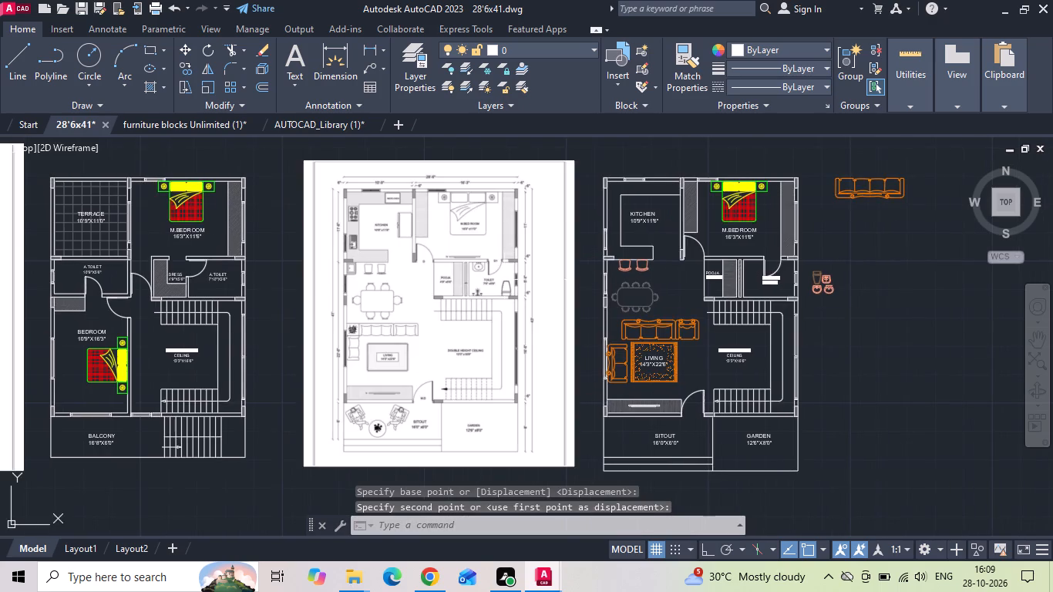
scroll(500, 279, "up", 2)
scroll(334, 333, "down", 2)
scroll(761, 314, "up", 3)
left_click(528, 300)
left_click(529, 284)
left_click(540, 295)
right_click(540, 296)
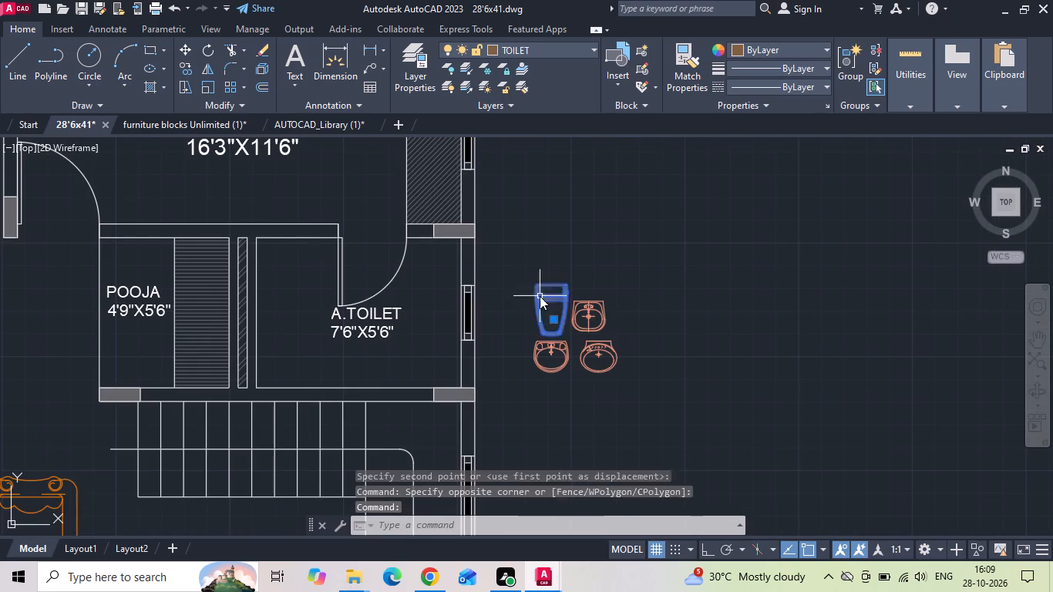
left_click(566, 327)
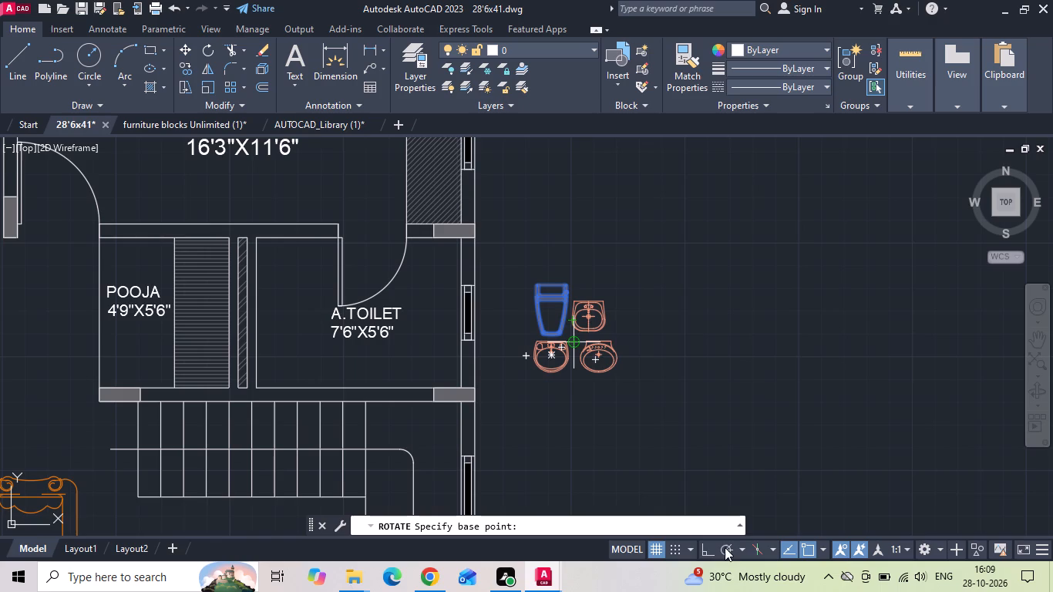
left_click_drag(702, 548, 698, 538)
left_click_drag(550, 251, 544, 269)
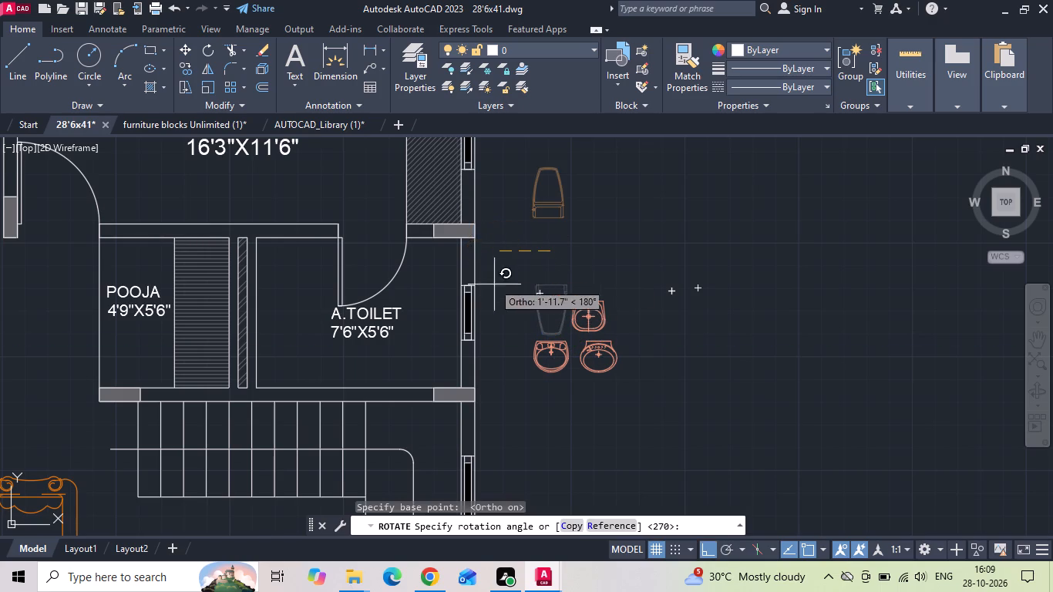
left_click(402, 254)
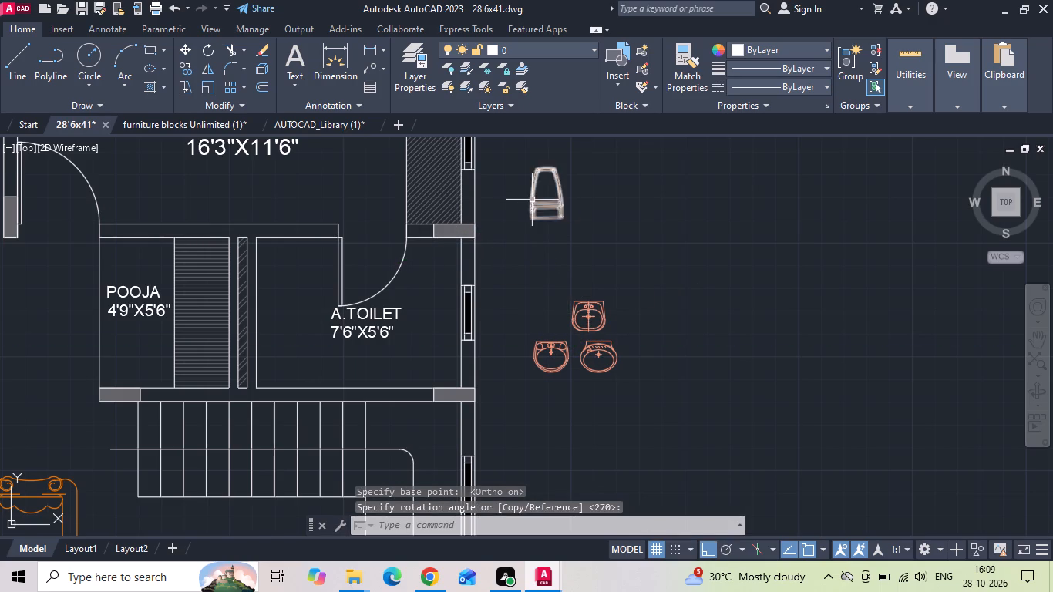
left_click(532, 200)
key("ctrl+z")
Mirror the toilet about a horizontal line above it with Ortho on, erasing the source object.
scroll(577, 277, "up", 1)
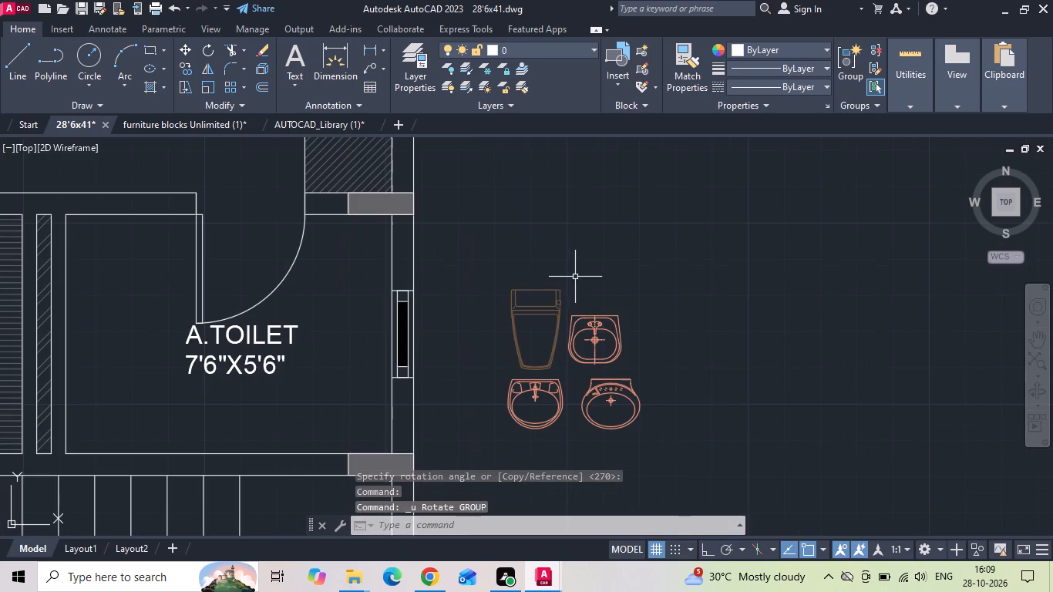
left_click_drag(539, 277, 533, 309)
left_click(530, 317)
type("mi")
key("space")
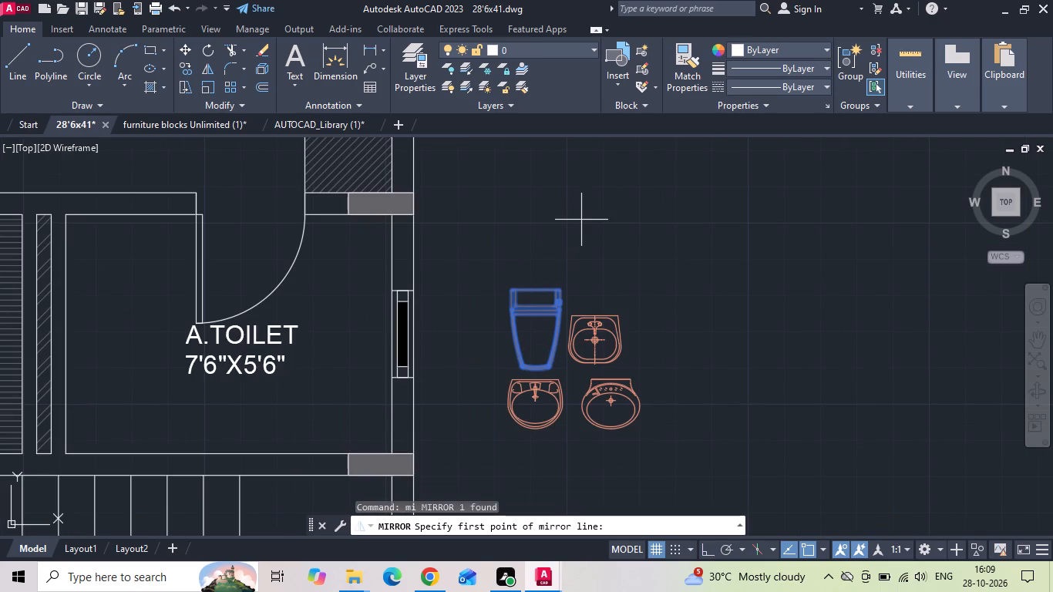
key("F8")
left_click_drag(580, 234, 572, 234)
left_click(534, 240)
type("y")
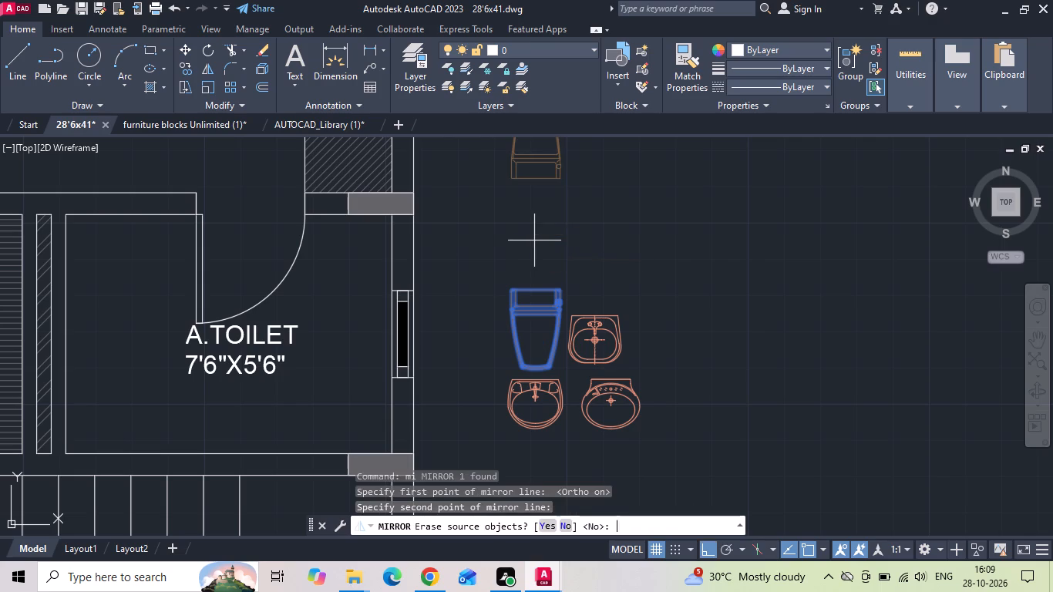
key("space")
Move the mirrored toilet into the ground-floor A.TOILET, setting its tank edge against the wall beside the stairs.
left_click(557, 232)
left_click(530, 166)
right_click(530, 166)
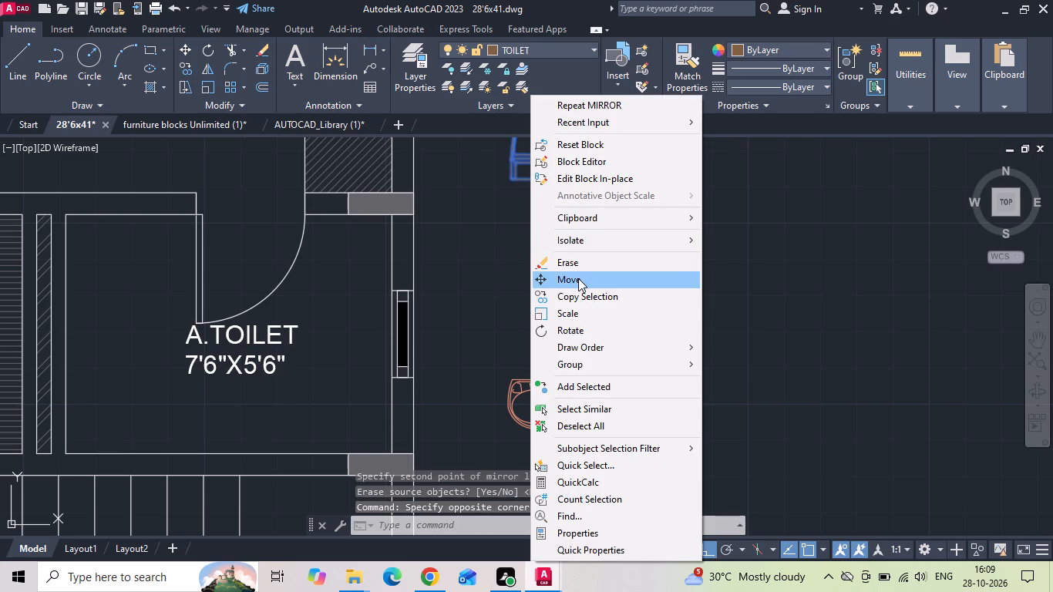
left_click(578, 278)
left_click(532, 178)
scroll(533, 186, "down", 1)
scroll(419, 341, "up", 2)
left_click(411, 373)
Shift the toilet slightly along the stair-side wall, away from the window wall, following the reference plan.
scroll(632, 299, "down", 3)
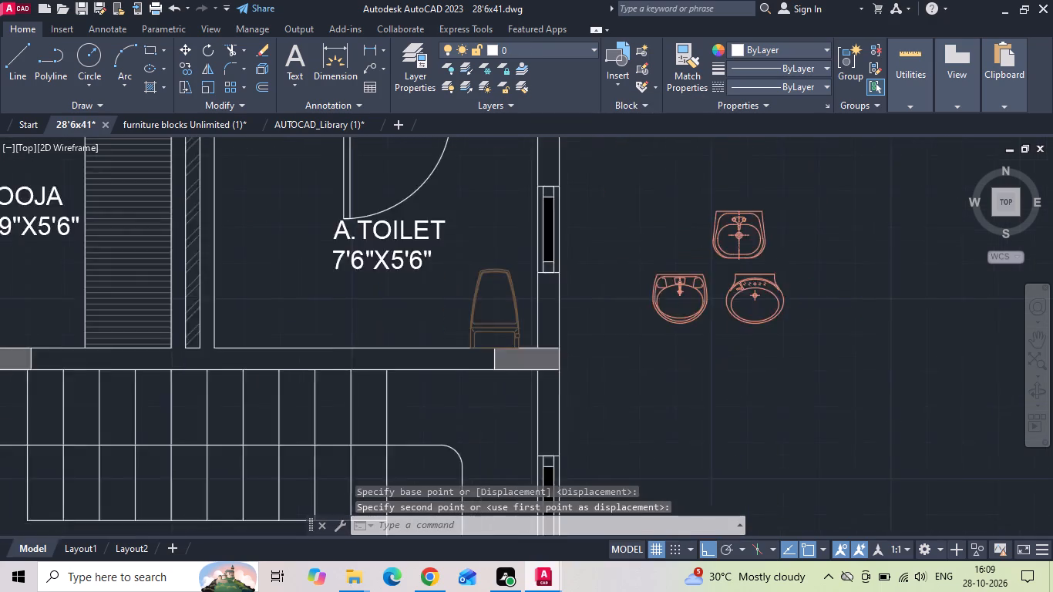
scroll(642, 315, "down", 2)
scroll(342, 320, "up", 3)
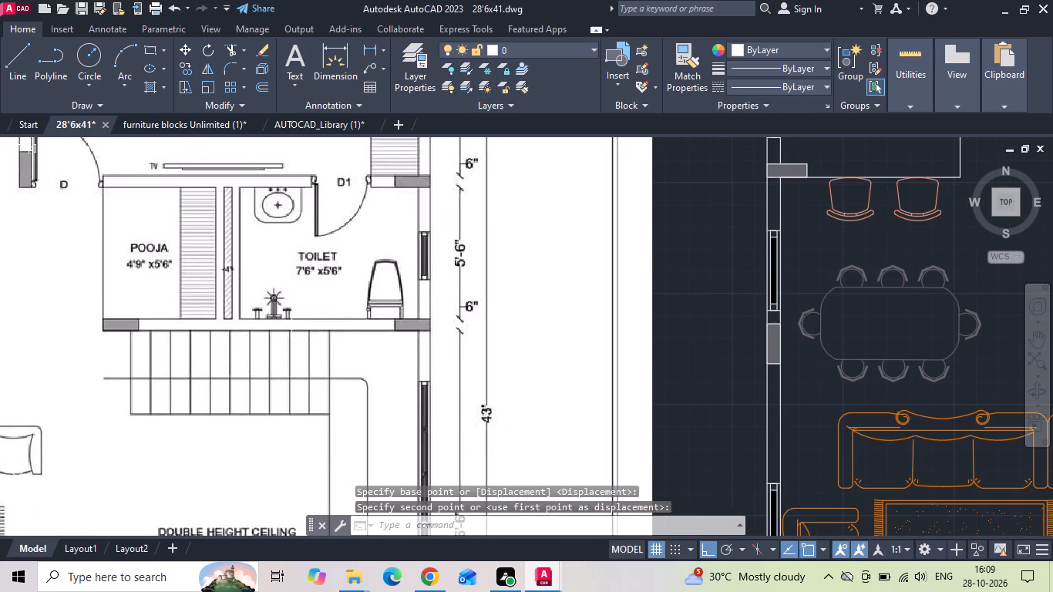
scroll(288, 325, "down", 1)
middle_click_drag(718, 345, 395, 334)
scroll(889, 325, "up", 2)
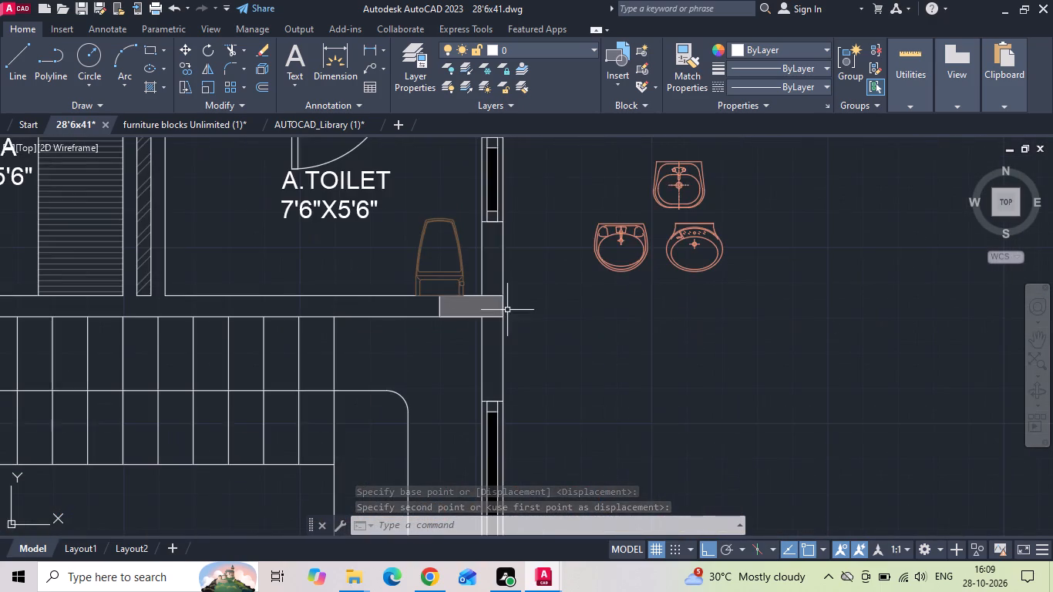
scroll(428, 291, "up", 3)
left_click_drag(580, 239, 503, 266)
left_click(479, 271)
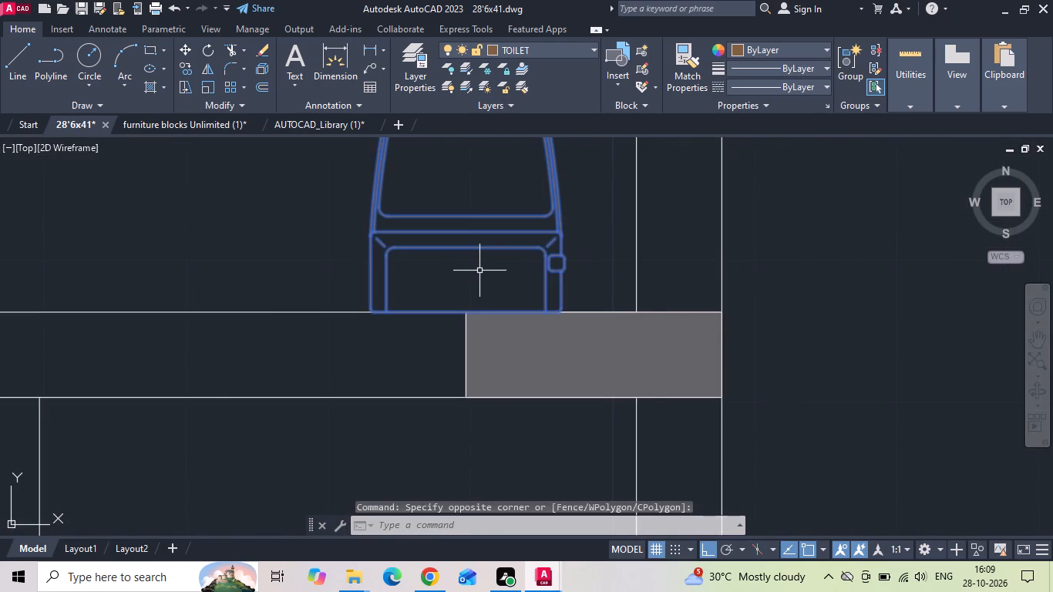
right_click(479, 271)
left_click(519, 280)
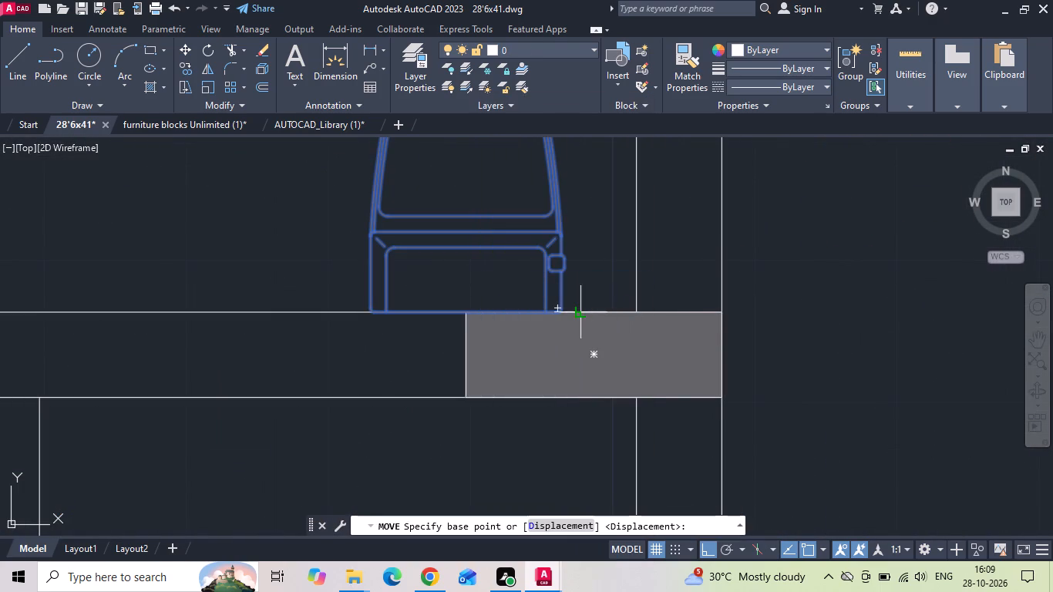
scroll(548, 317, "up", 1)
left_click(491, 310)
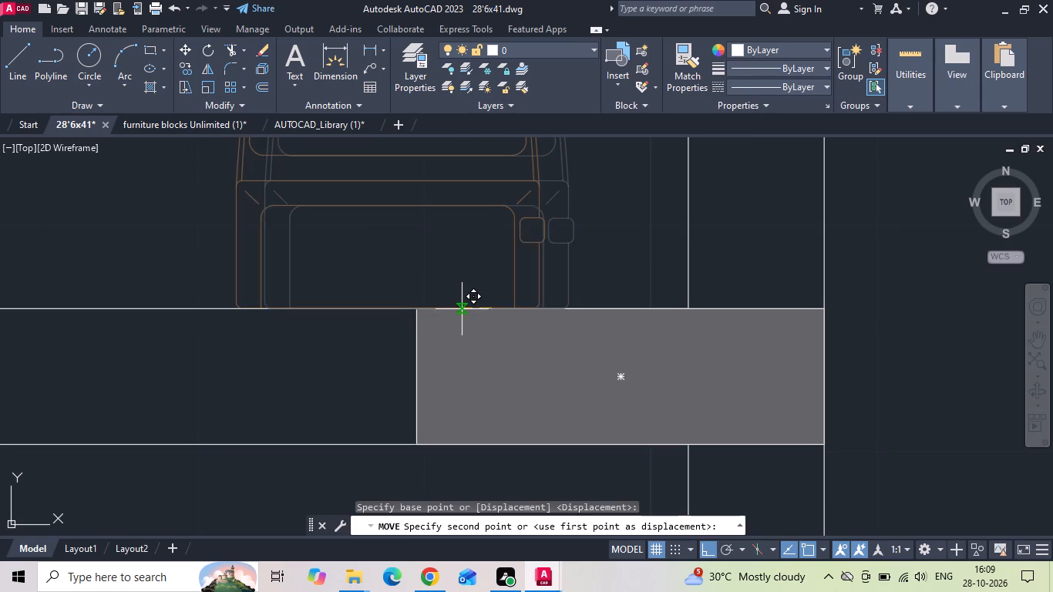
left_click(441, 308)
Compare the fixture positions in the reference plan's toilet with the ground-floor A.TOILET and the remaining washbasins.
scroll(563, 368, "down", 6)
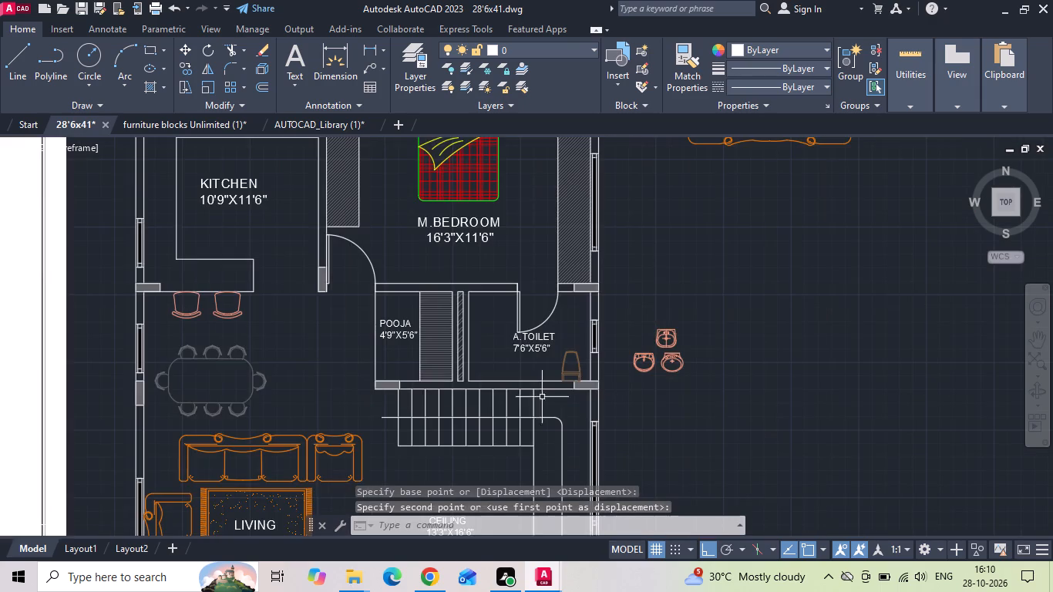
middle_click_drag(305, 357, 791, 283)
scroll(341, 264, "up", 2)
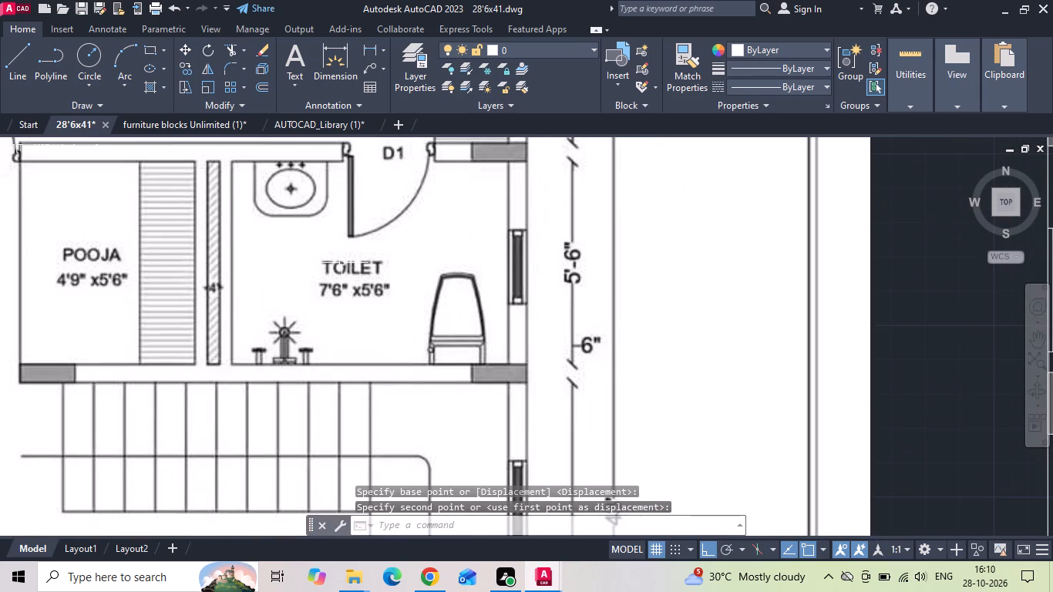
scroll(217, 232, "down", 1)
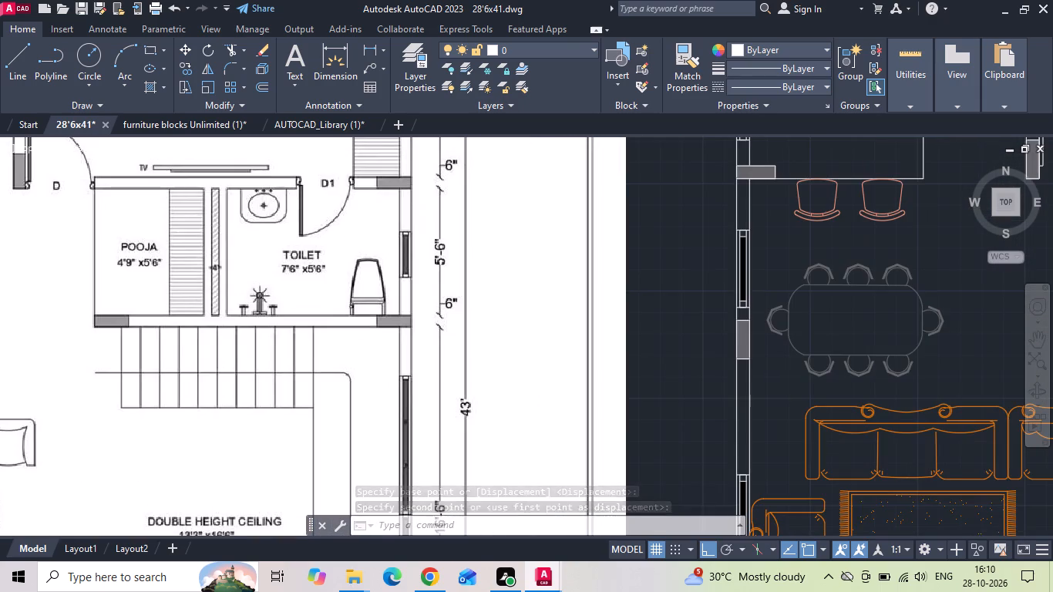
middle_click_drag(499, 266, 0, 266)
middle_click_drag(734, 315, 380, 308)
scroll(760, 245, "up", 2)
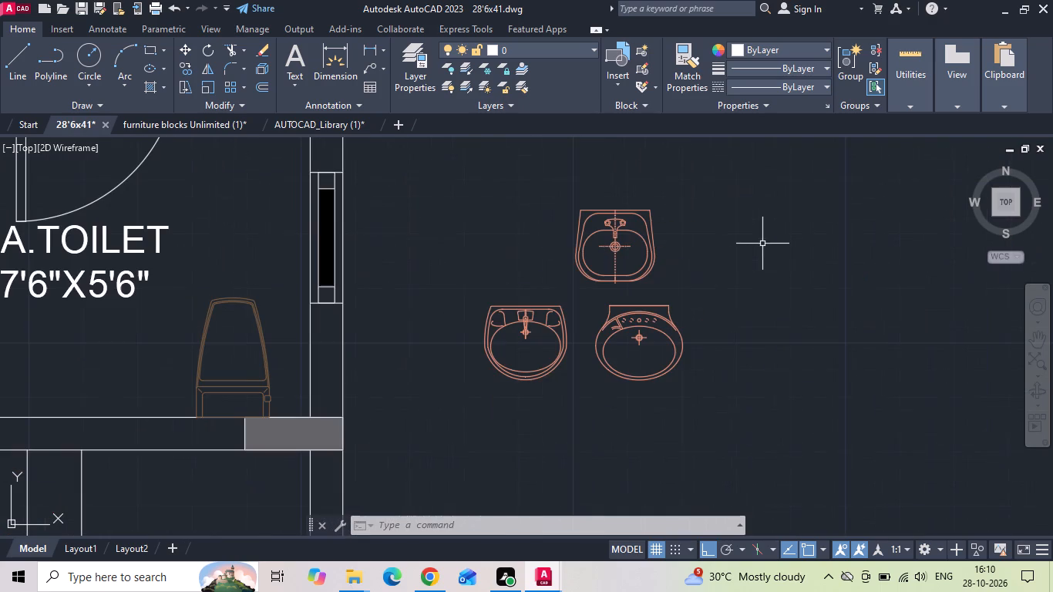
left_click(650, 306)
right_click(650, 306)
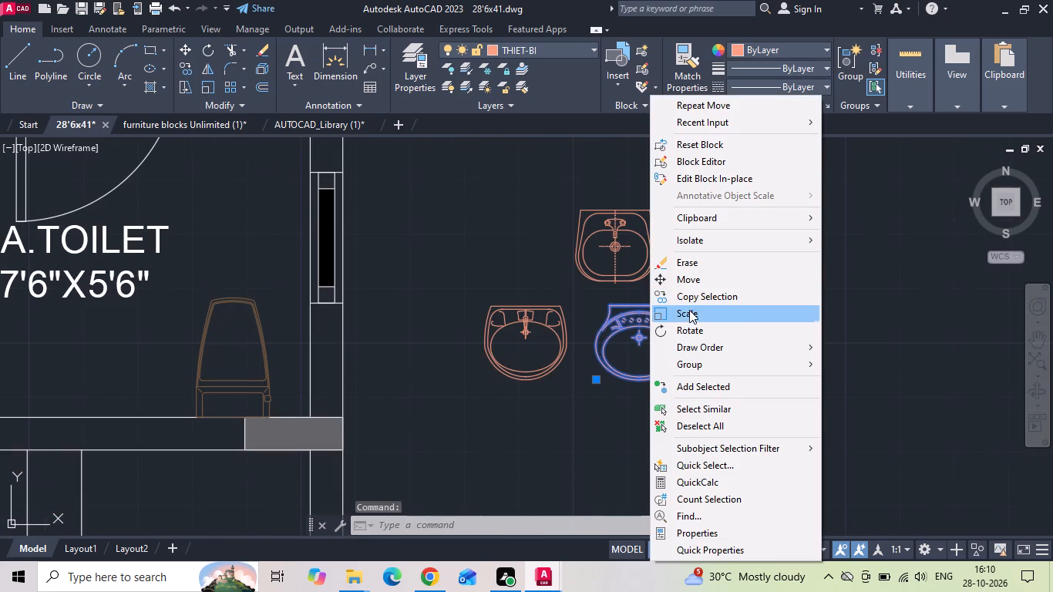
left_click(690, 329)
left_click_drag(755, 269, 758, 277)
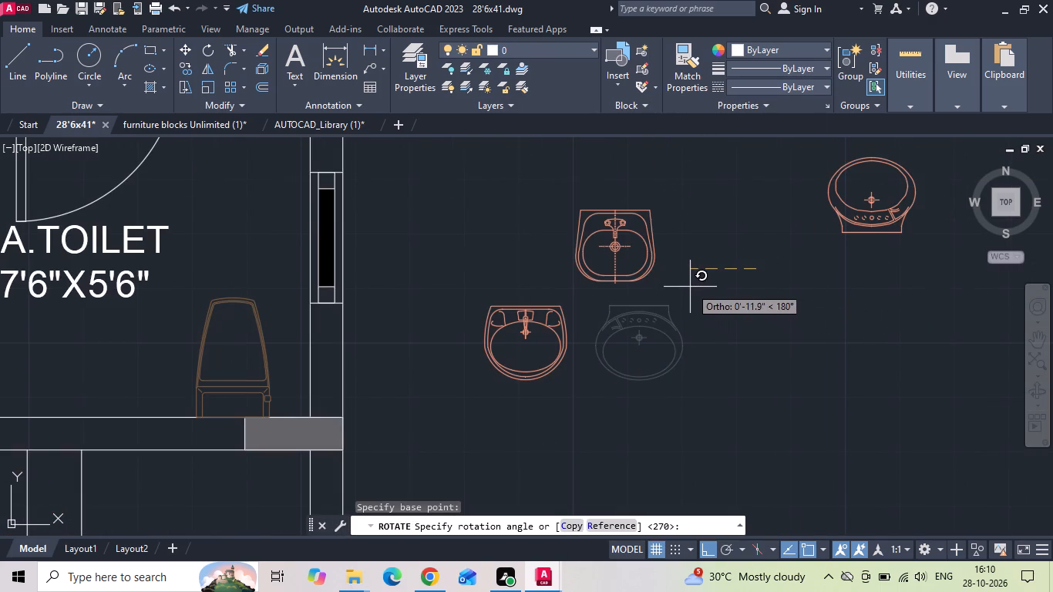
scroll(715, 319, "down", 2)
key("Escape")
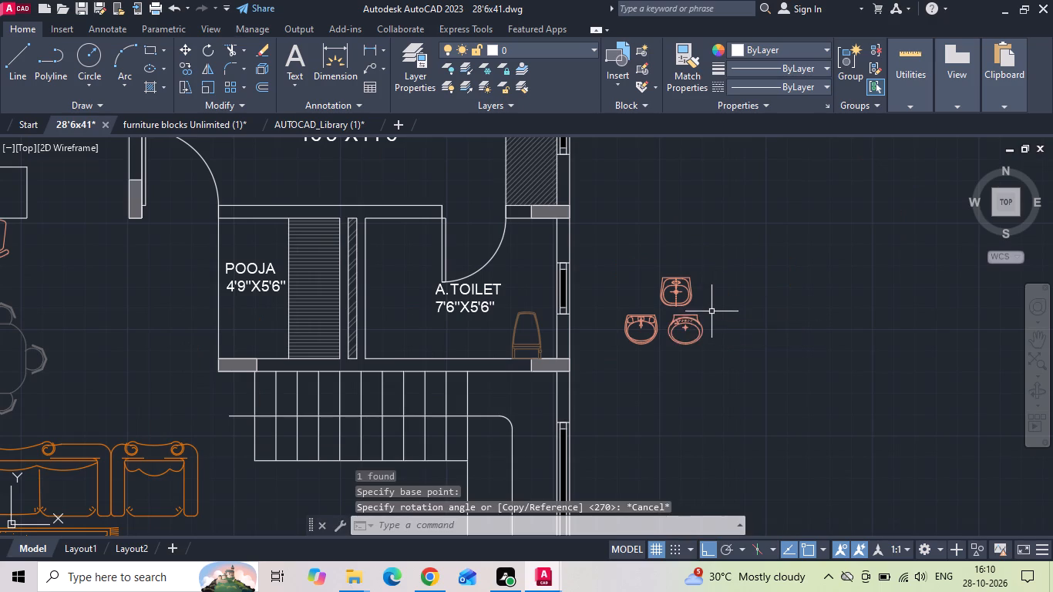
Move the oval washbasin with the row of small circles into the A.TOILET, its back edge against the bedroom-side wall beside the door.
left_click(700, 325)
right_click(700, 325)
left_click(725, 278)
scroll(672, 302, "up", 3)
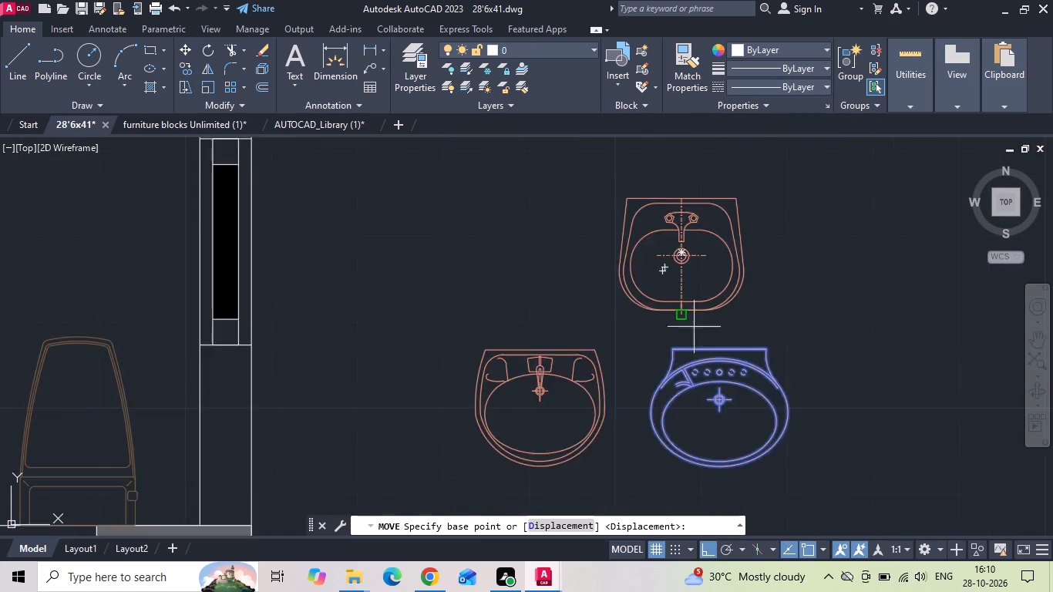
scroll(705, 331, "up", 2)
left_click(722, 372)
scroll(809, 360, "down", 4)
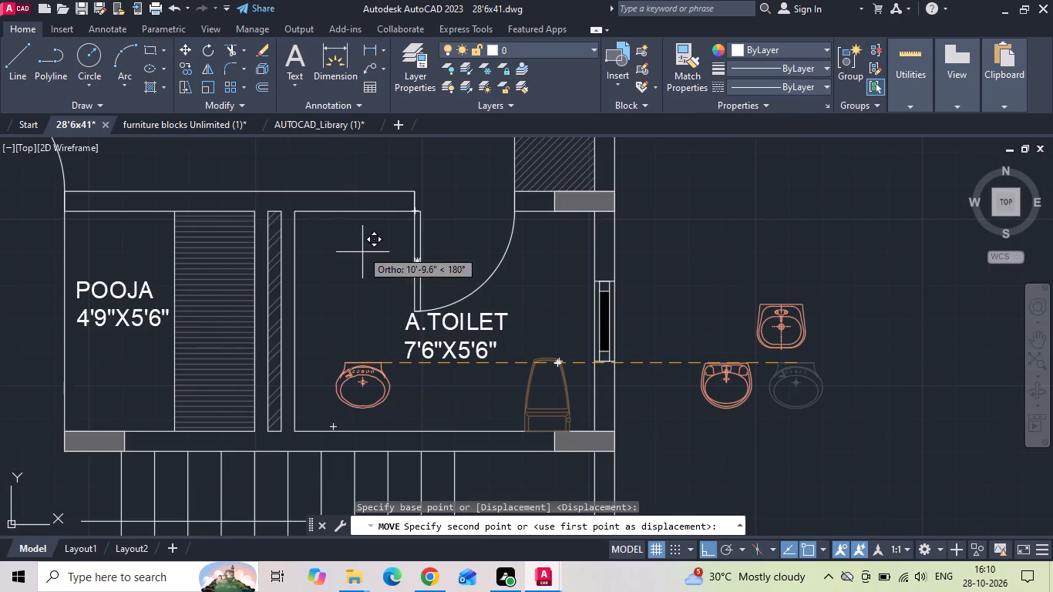
left_click(354, 214)
scroll(812, 271, "down", 3)
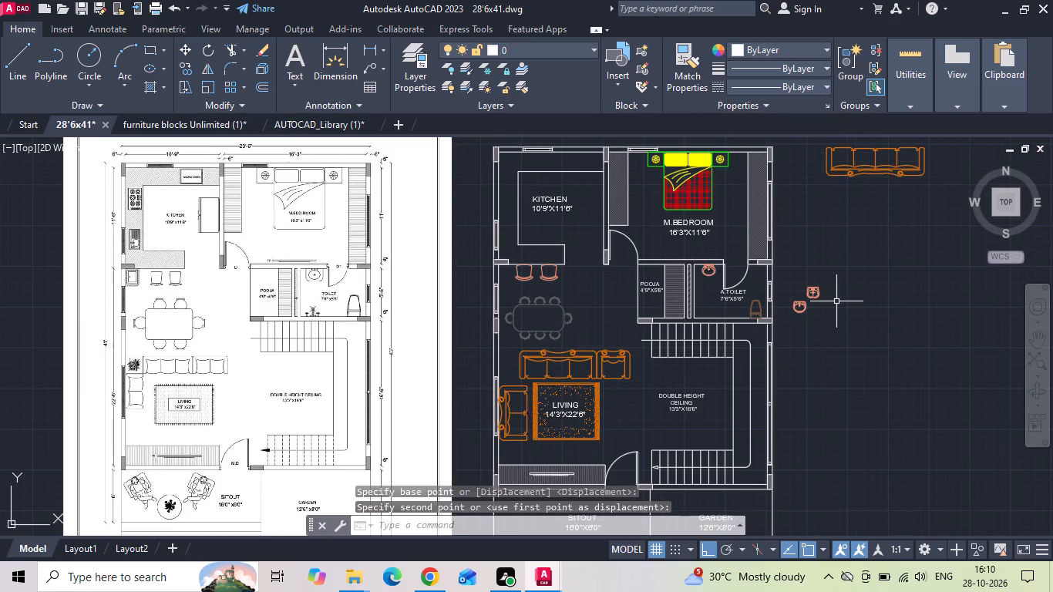
Copy the toilet and oval washbasin together from the ground-floor A.TOILET to the upper-floor 7'10"X5'6" A.TOILET and DRESS area.
scroll(828, 308, "up", 1)
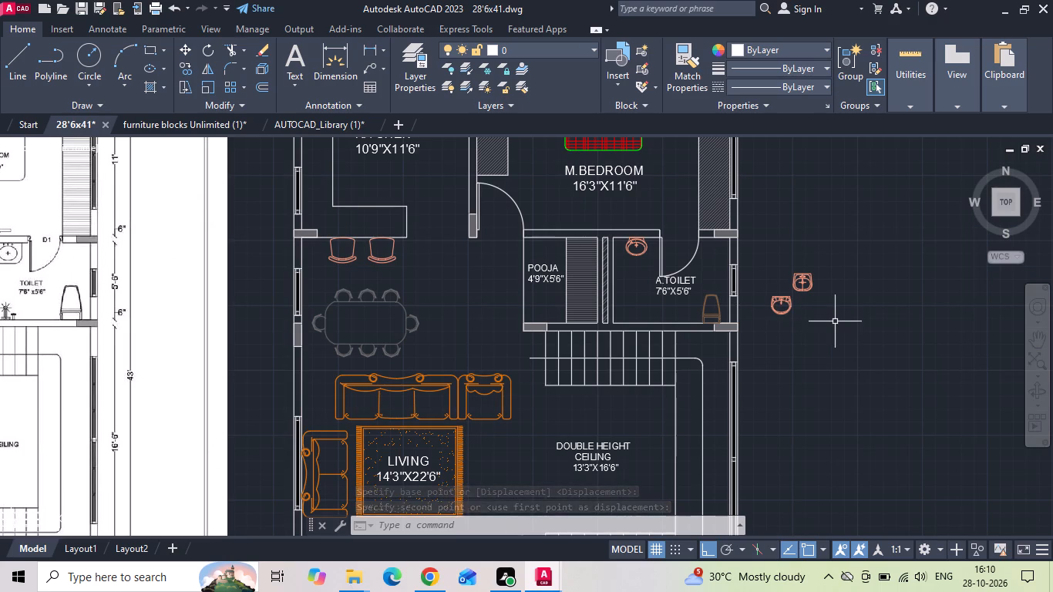
middle_click_drag(813, 343, 917, 329)
scroll(932, 327, "down", 1)
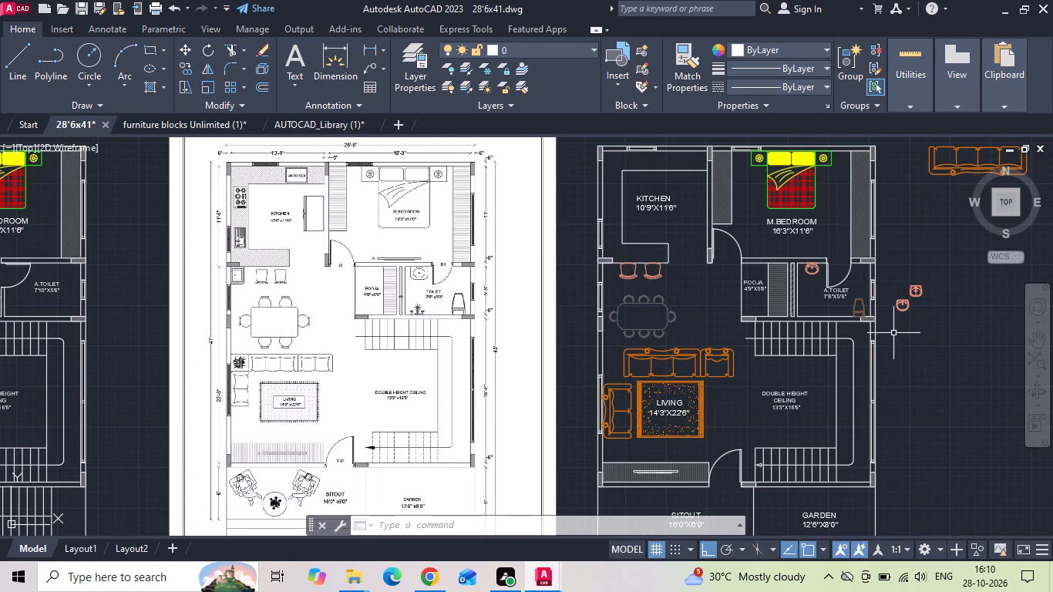
scroll(863, 296, "down", 1)
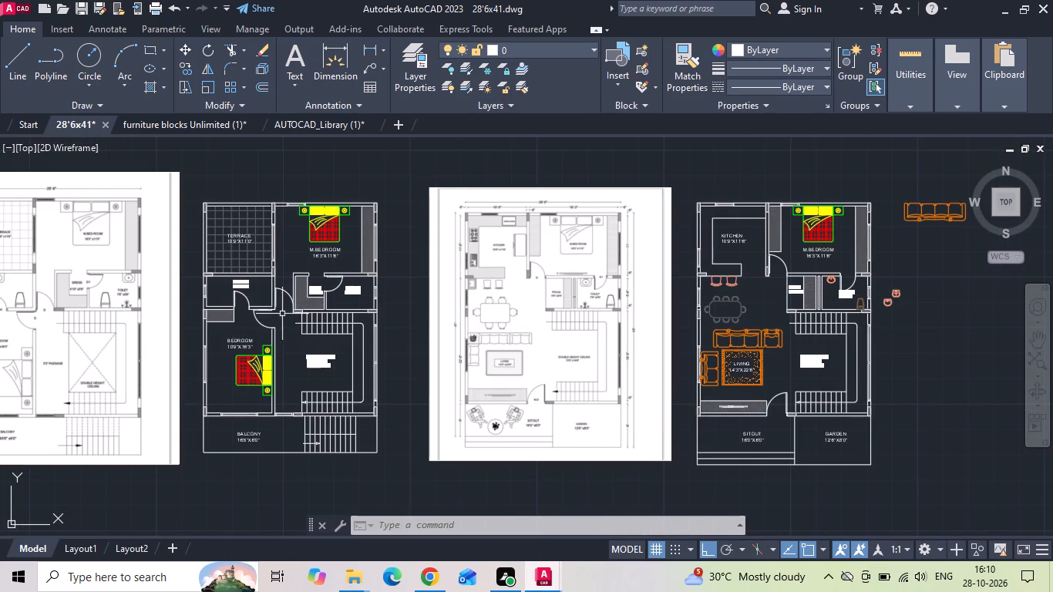
scroll(860, 299, "up", 3)
left_click(856, 306)
left_click(850, 289)
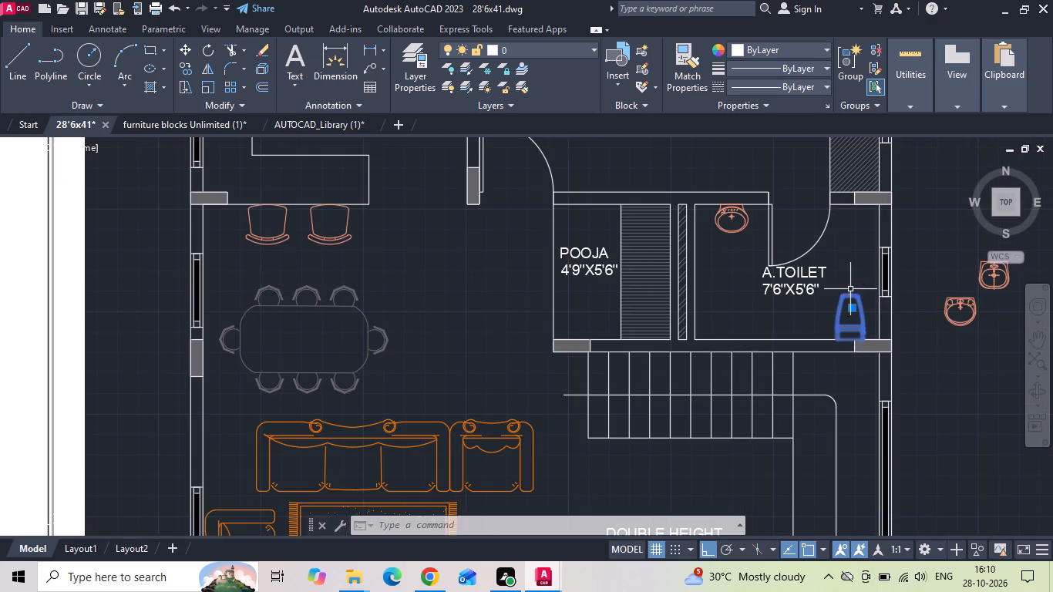
left_click(741, 238)
left_click(736, 227)
right_click(736, 227)
left_click(773, 318)
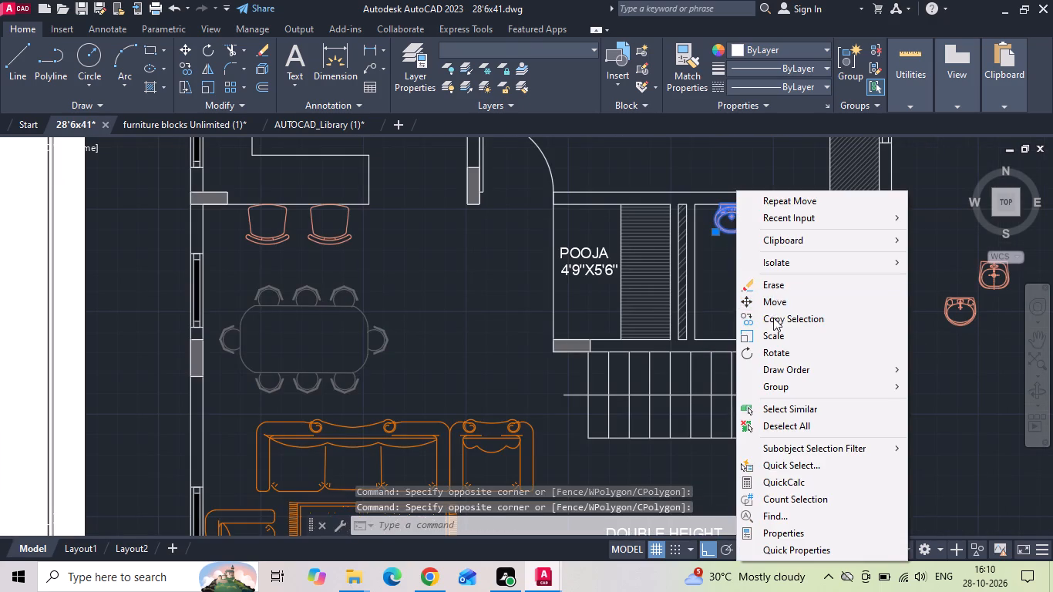
left_click_drag(860, 311, 815, 321)
scroll(720, 314, "down", 3)
scroll(261, 329, "up", 2)
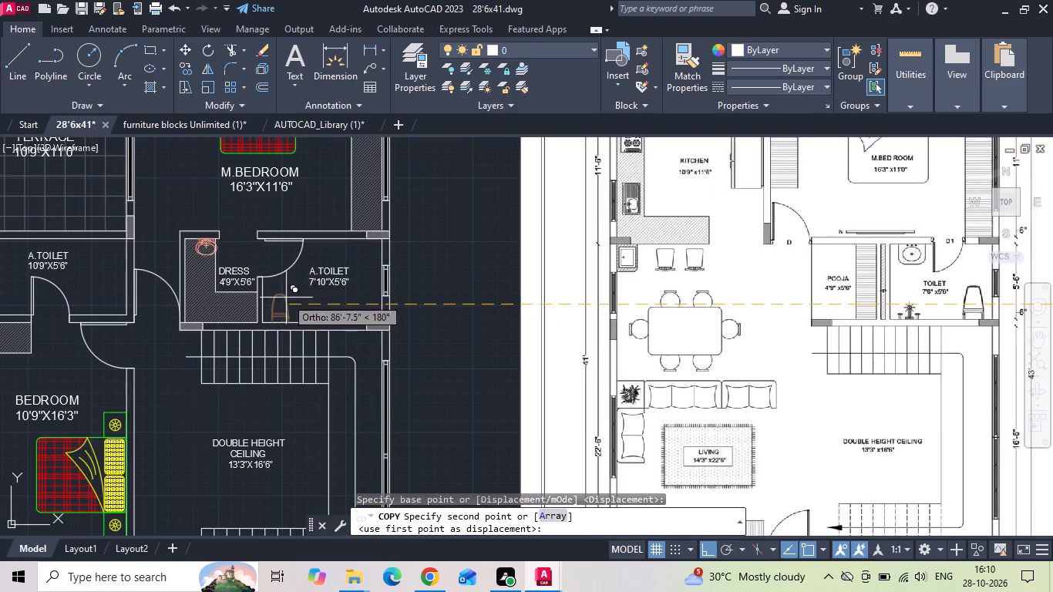
scroll(298, 295, "up", 3)
left_click(298, 295)
scroll(547, 319, "down", 3)
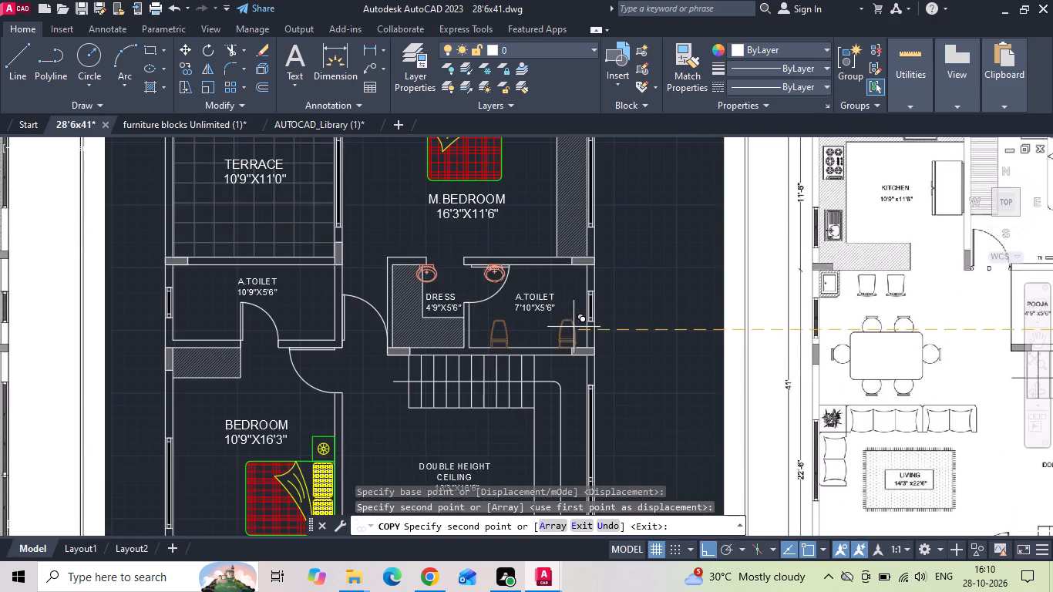
key("Escape")
Move the copied washbasin out of the DRESS area into the 7'10"X5'6" A.TOILET, its back edge against the M.BEDROOM-side wall.
scroll(392, 274, "up", 2)
left_click(494, 268)
right_click(502, 265)
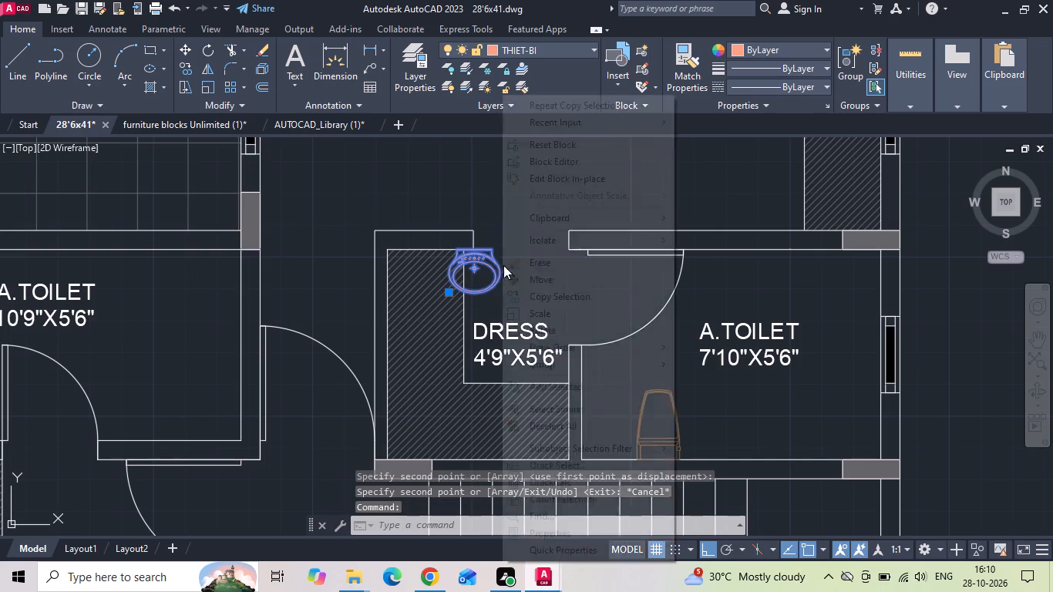
left_click(527, 279)
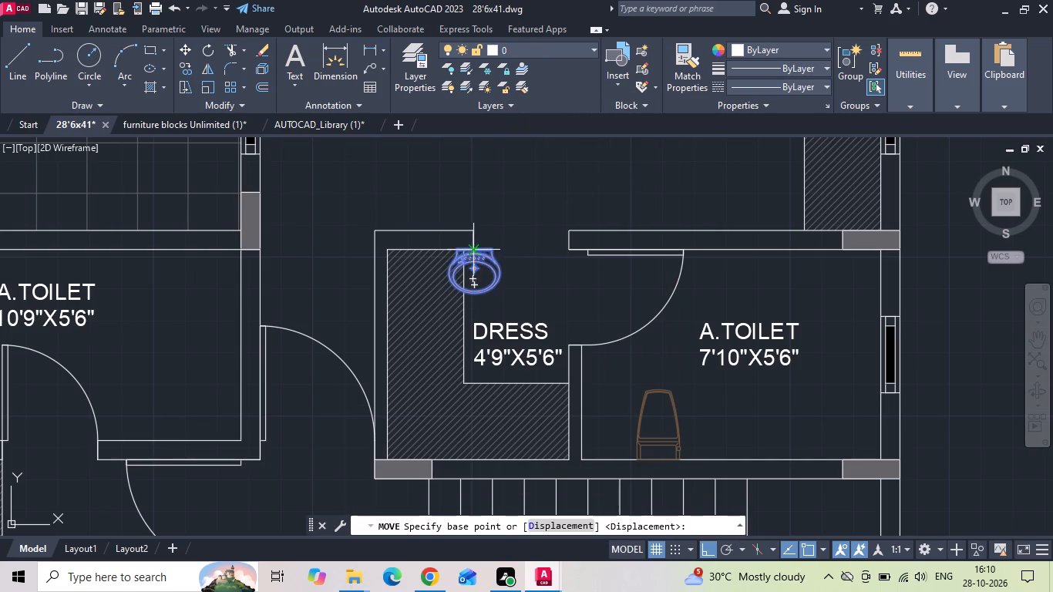
left_click(472, 247)
left_click(775, 239)
scroll(786, 264, "down", 2)
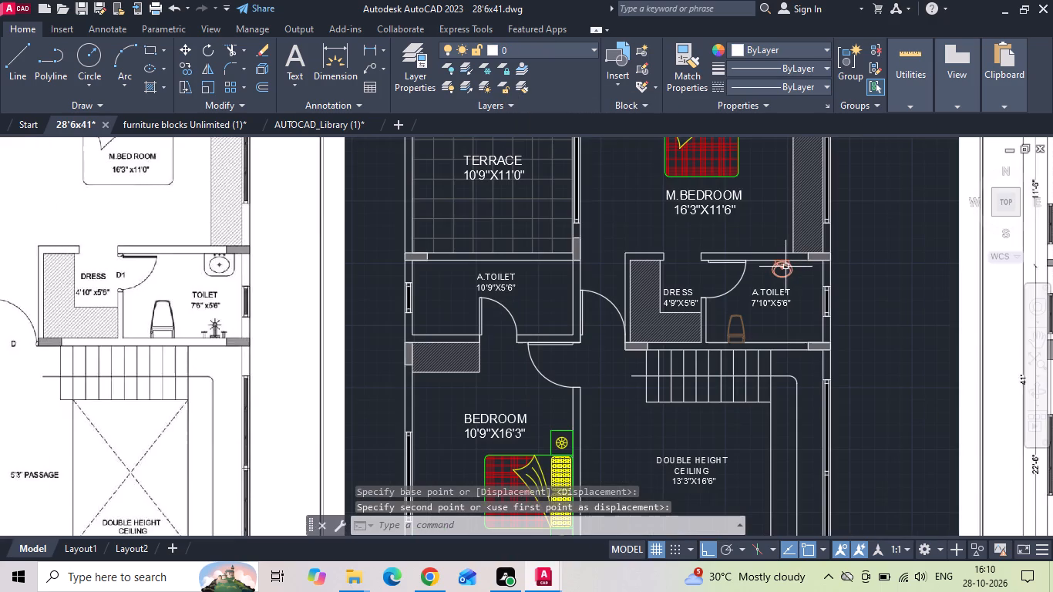
scroll(782, 298, "up", 2)
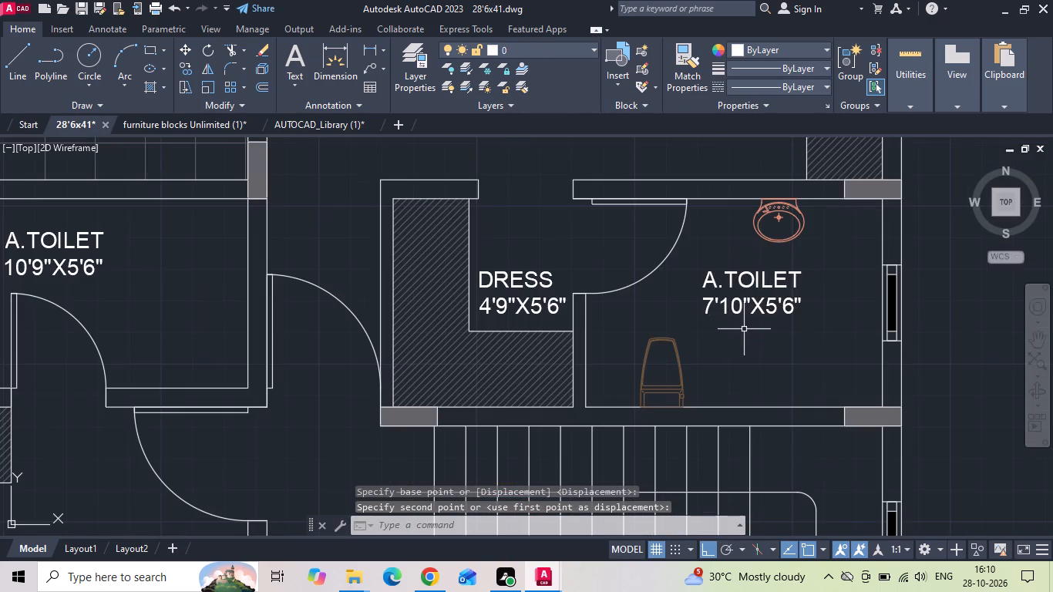
scroll(704, 358, "down", 2)
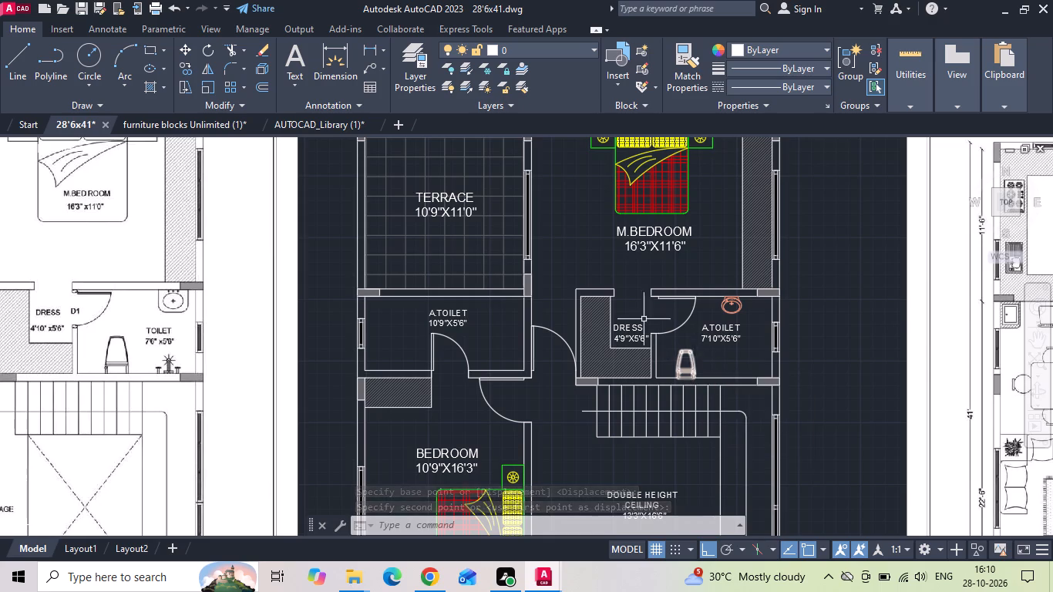
Copy the ground-floor toilet and washbasin into the upper-floor 10'9"X5'6" A.TOILET, matching the toilet-side room corner to its corner near the passage.
scroll(634, 313, "down", 1)
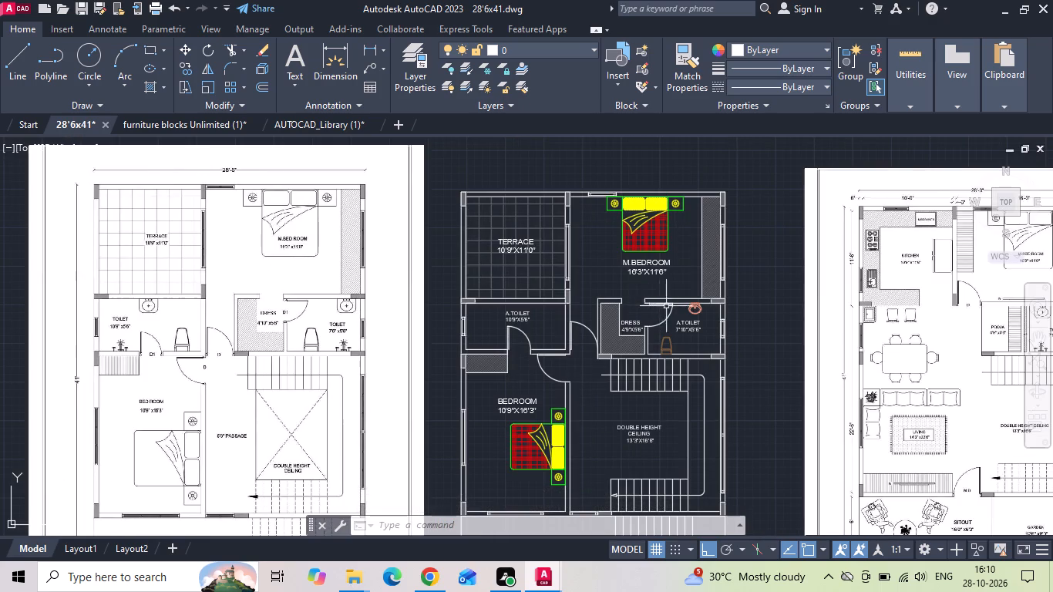
scroll(688, 331, "up", 2)
left_click(648, 377)
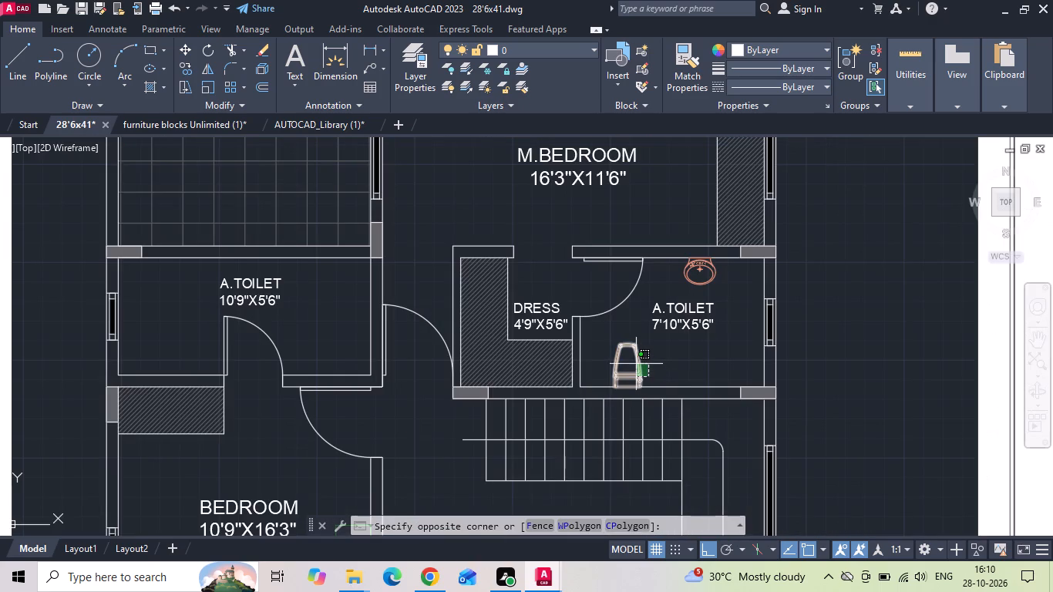
key("Escape")
scroll(516, 311, "down", 3)
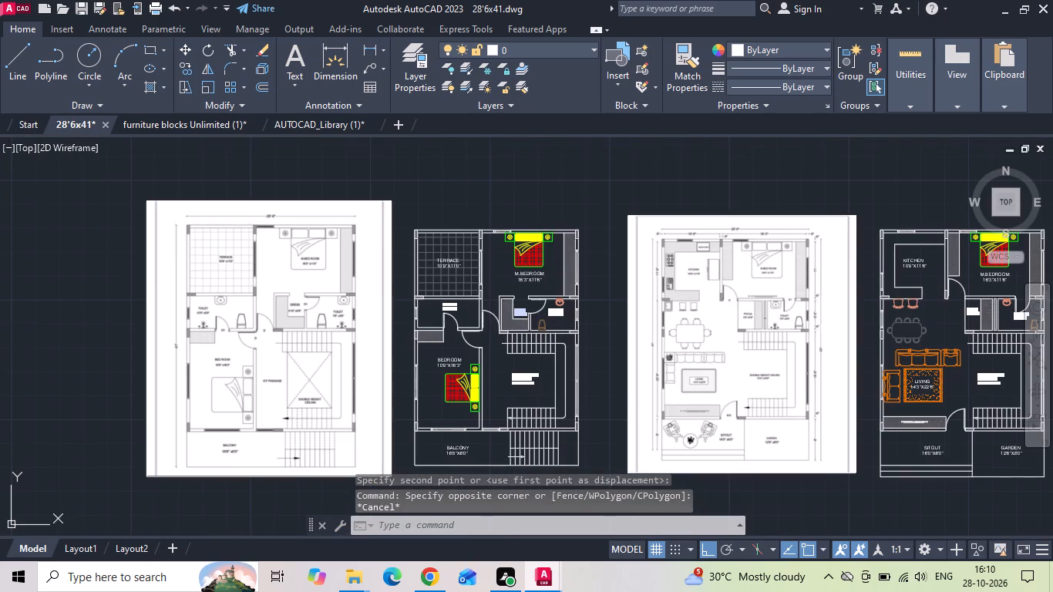
middle_click_drag(972, 306, 671, 310)
scroll(701, 313, "up", 3)
left_click(707, 296)
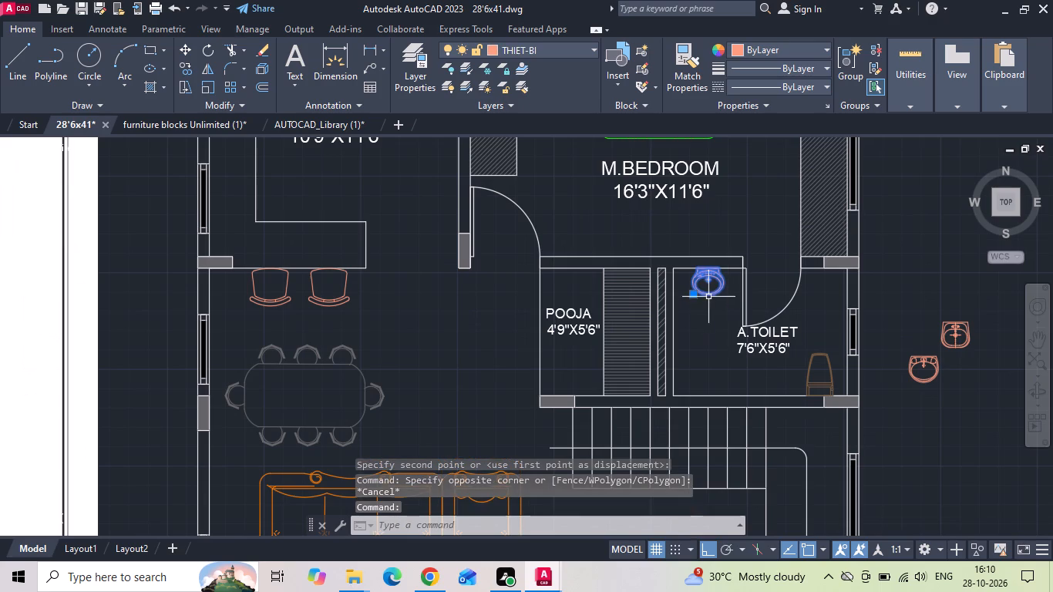
left_click(811, 368)
right_click(809, 365)
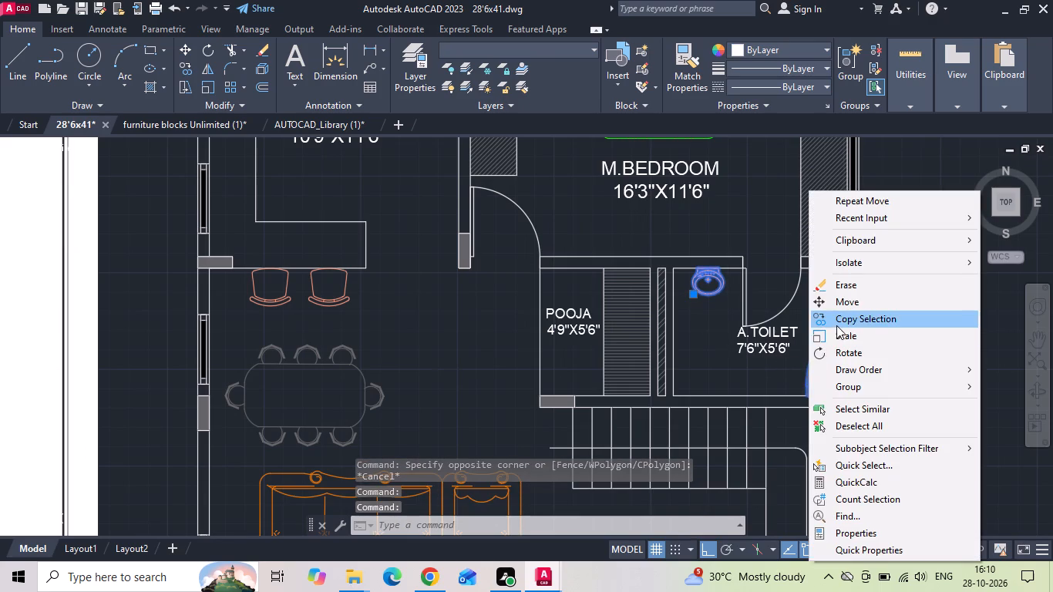
left_click(837, 325)
scroll(852, 410, "up", 2)
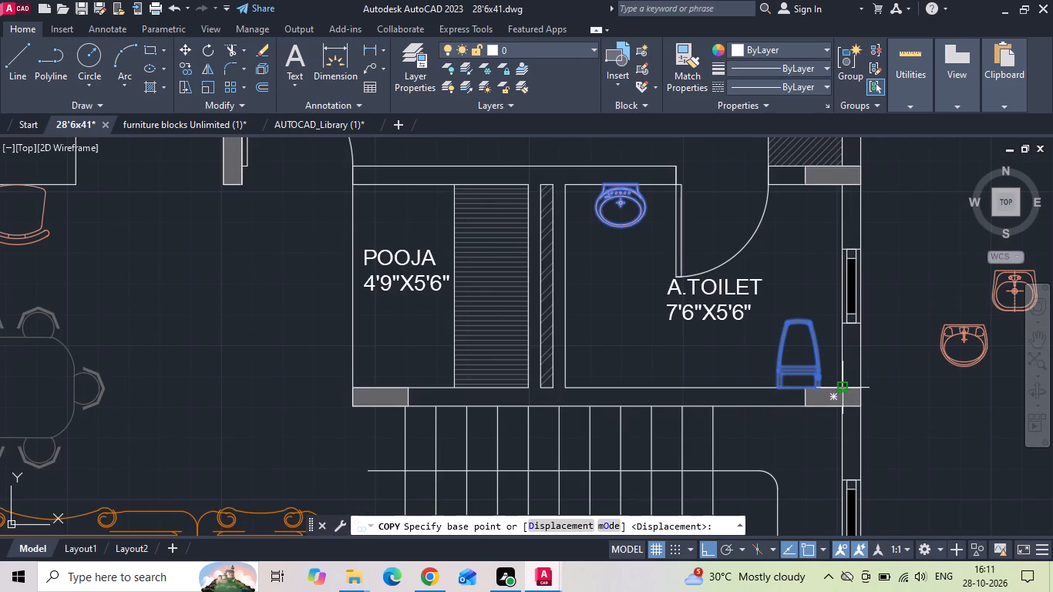
left_click(845, 388)
scroll(851, 385, "down", 5)
scroll(538, 396, "up", 2)
scroll(267, 403, "up", 2)
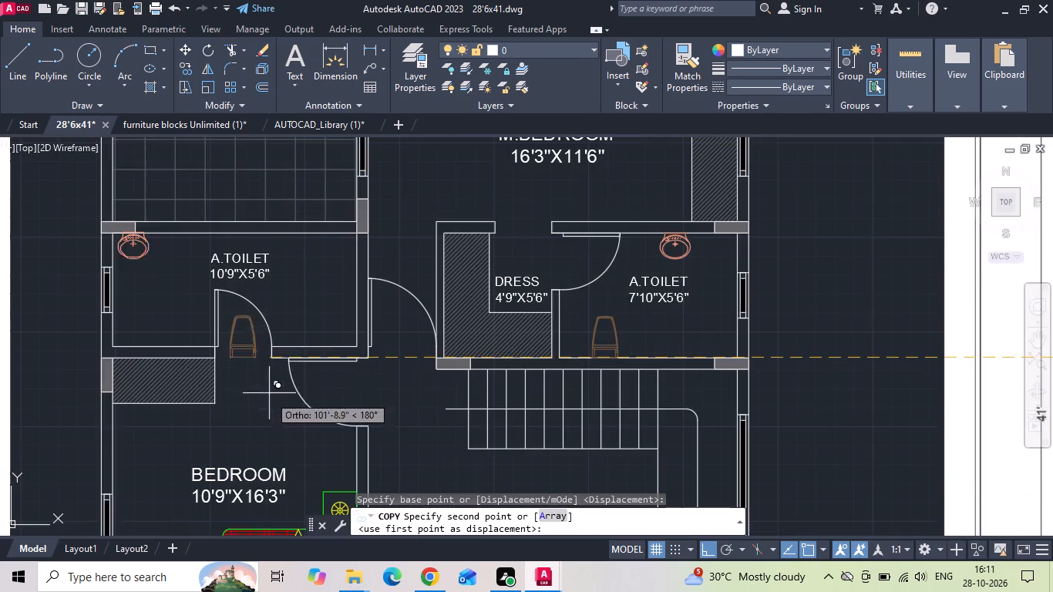
scroll(303, 347, "up", 2)
left_click(434, 346)
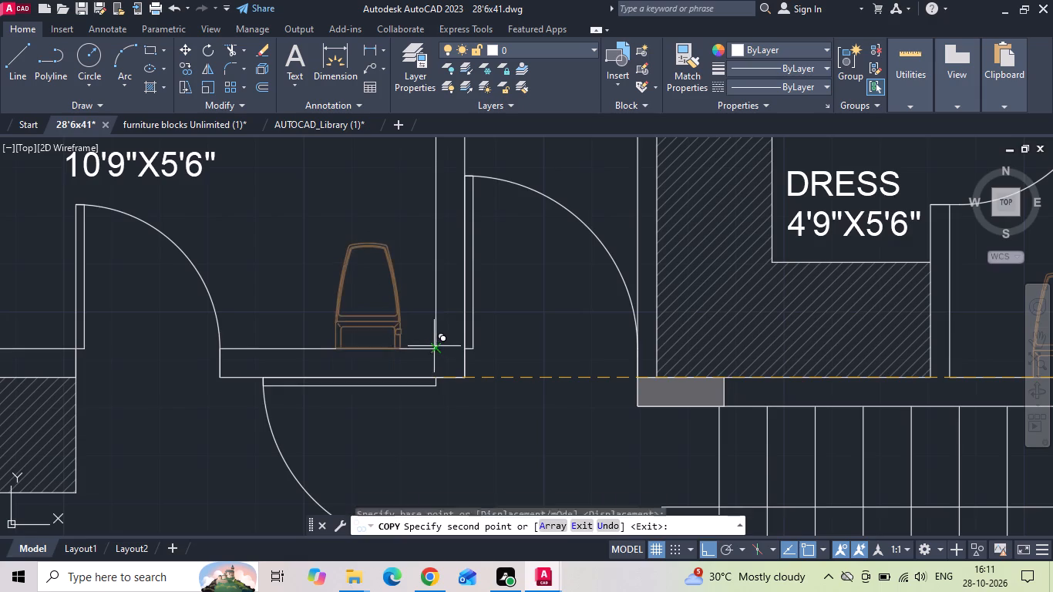
scroll(535, 362, "down", 4)
key("Escape")
Move the washbasin in the 10'9"X5'6" A.TOILET so its back edge sits against the inner face of the terrace-side wall.
scroll(484, 354, "up", 2)
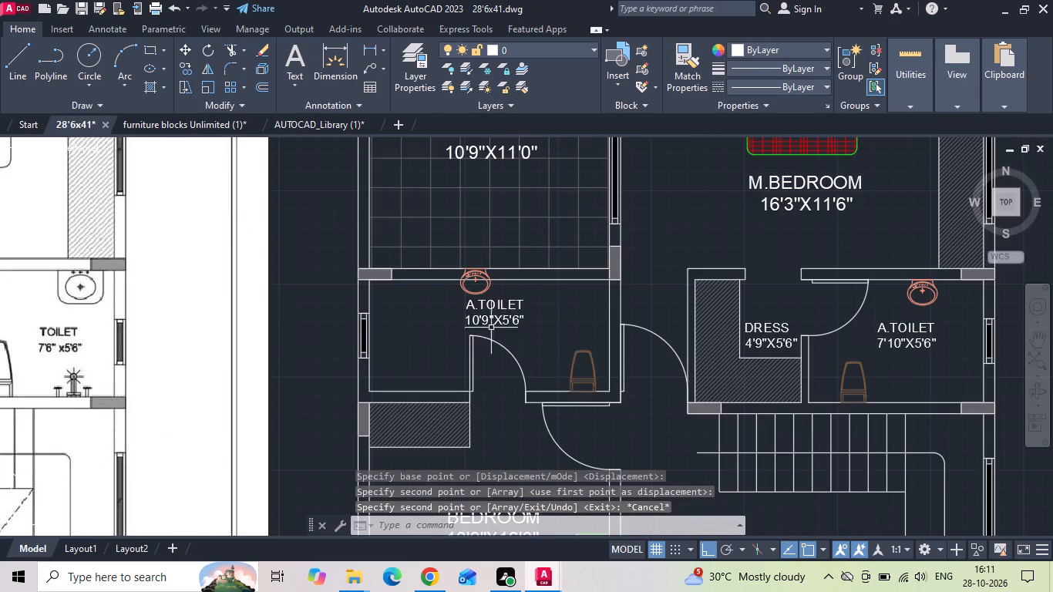
scroll(478, 300, "up", 3)
left_click(478, 283)
left_click(464, 264)
right_click(464, 264)
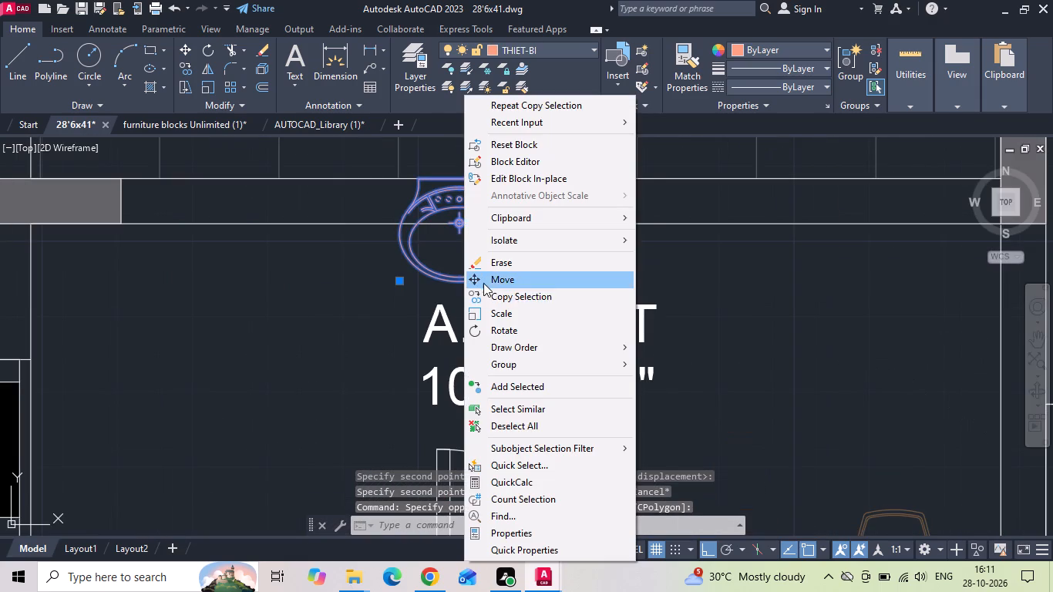
left_click(484, 281)
left_click_drag(454, 176, 453, 187)
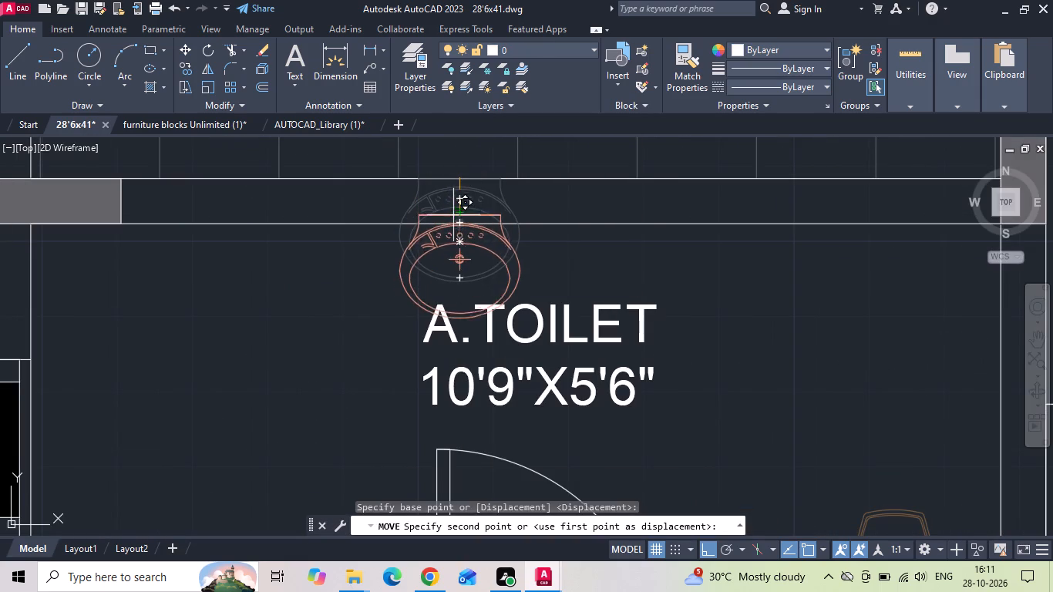
left_click(492, 222)
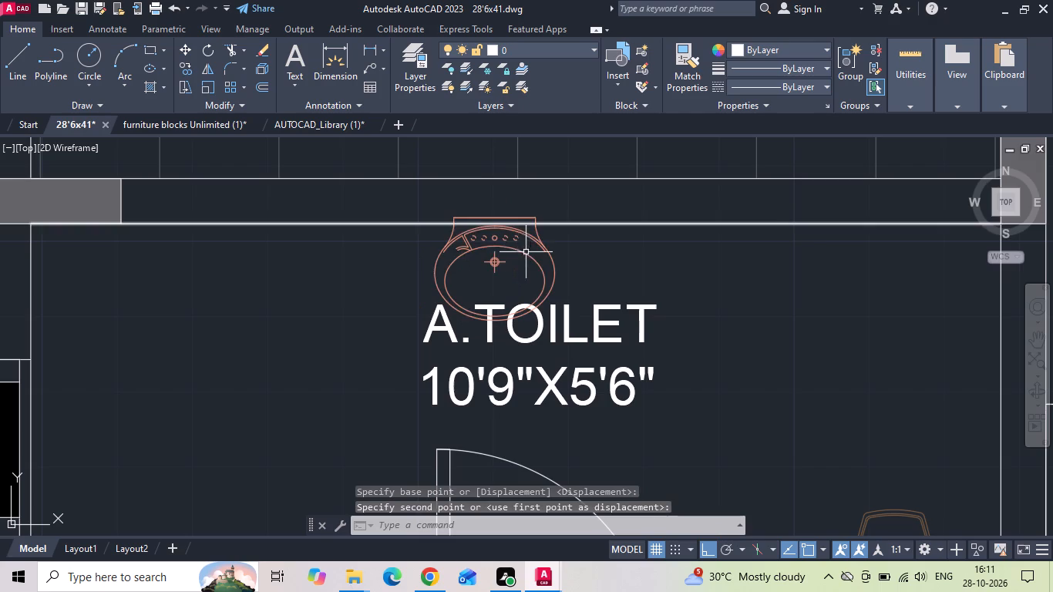
left_click(555, 264)
left_click(496, 271)
right_click(495, 271)
left_click(535, 280)
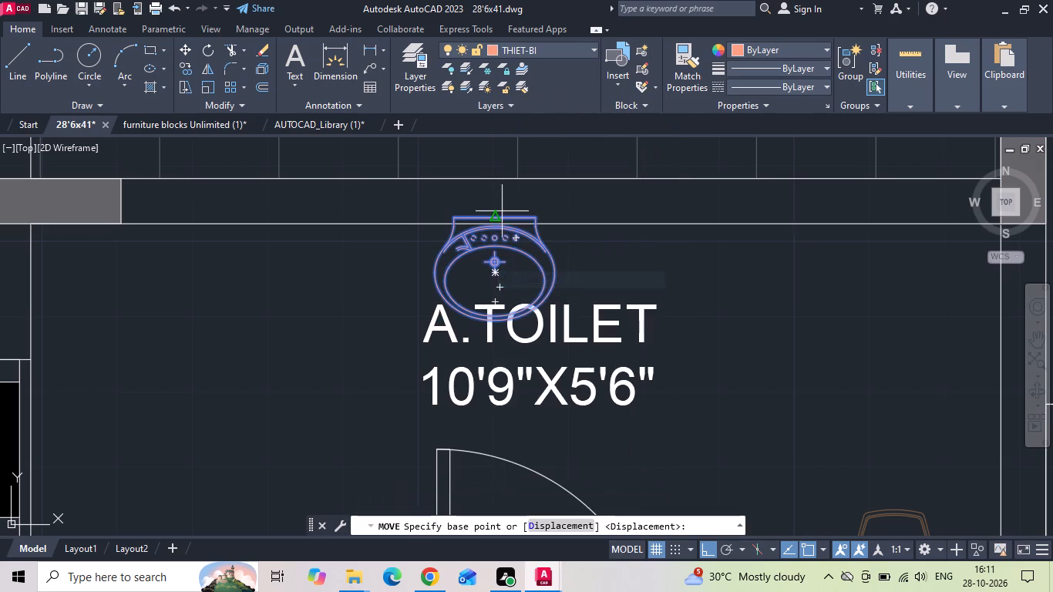
left_click(493, 217)
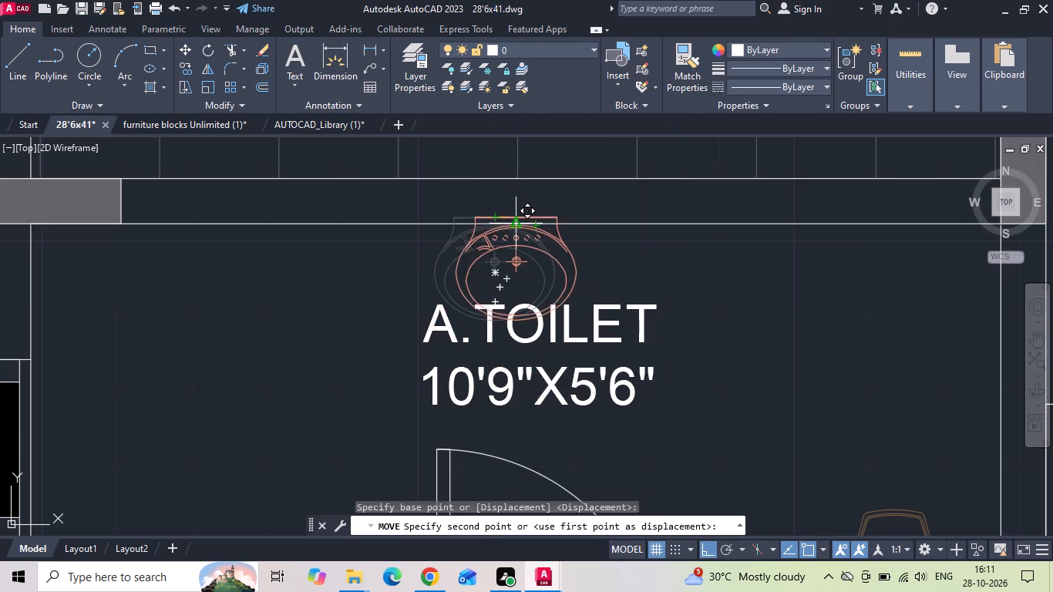
left_click(518, 224)
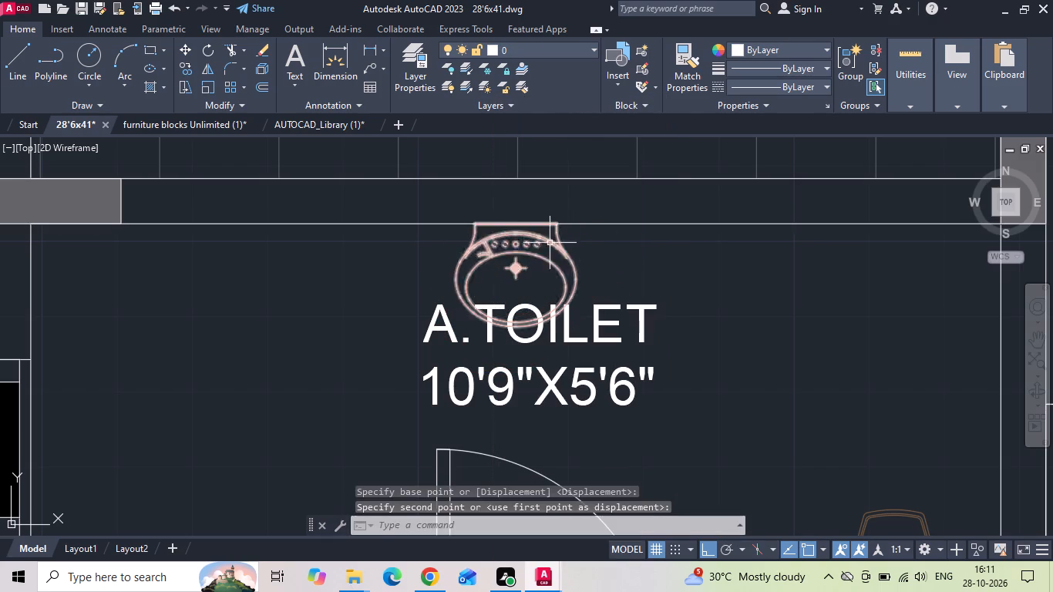
Move the A.TOILET 10'9"X5'6" label straight down about 5.6 inches, away from the washbasin.
scroll(635, 273, "down", 2)
left_click(638, 301)
right_click(634, 311)
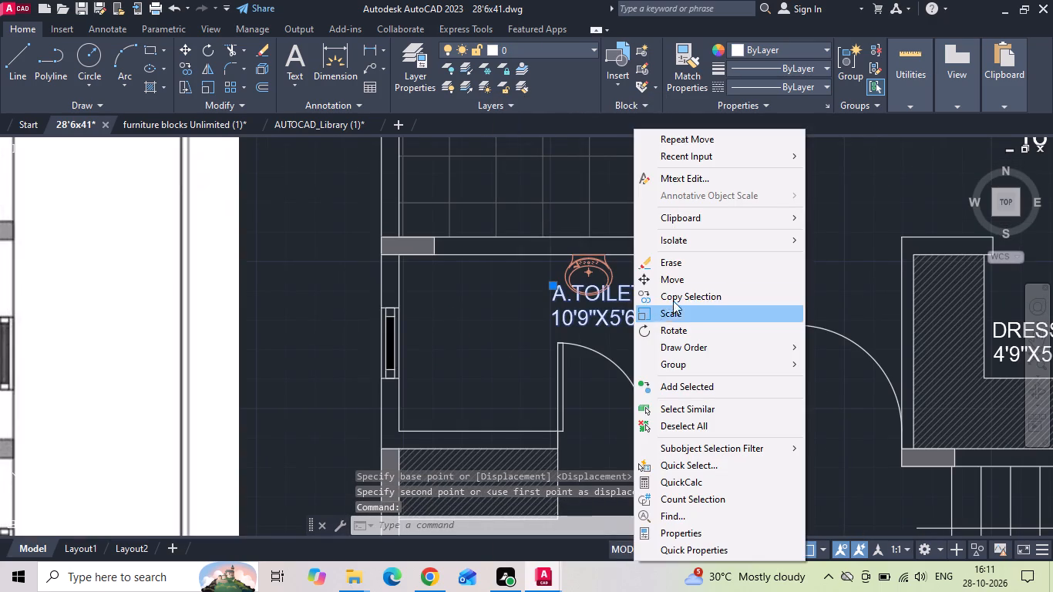
left_click(678, 284)
scroll(663, 318, "up", 2)
left_click_drag(706, 304, 708, 318)
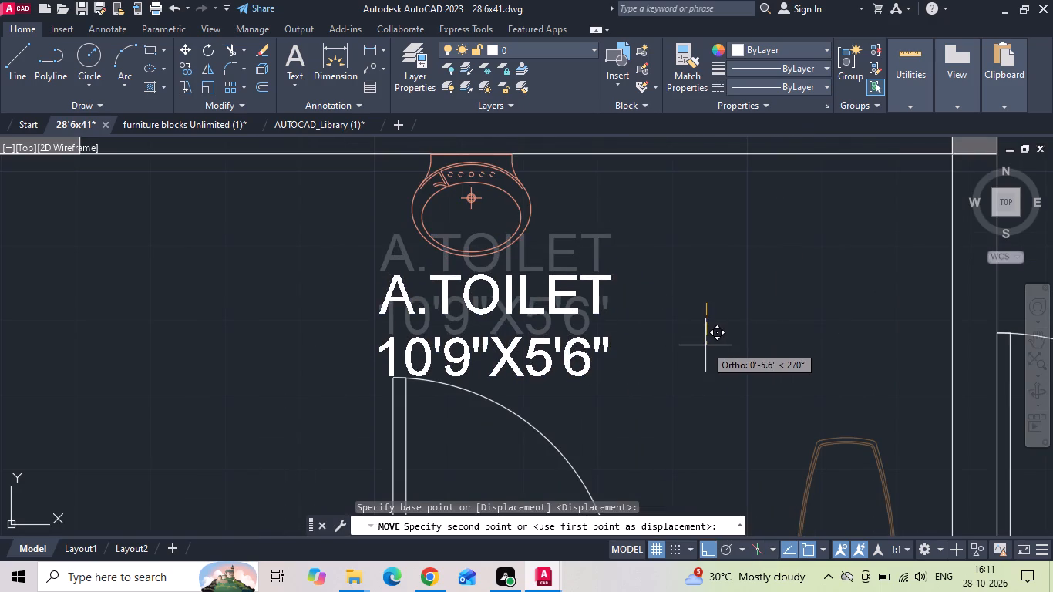
left_click(705, 345)
Save the 28'6x41 drawing.
key("ctrl+s")
key("ctrl+s")
Examine the washbasins, sanitary fixtures and tap fittings in the TOILET section of the AUTOCAD_Library (1) drawing for suitable toilet fittings.
scroll(553, 331, "down", 5)
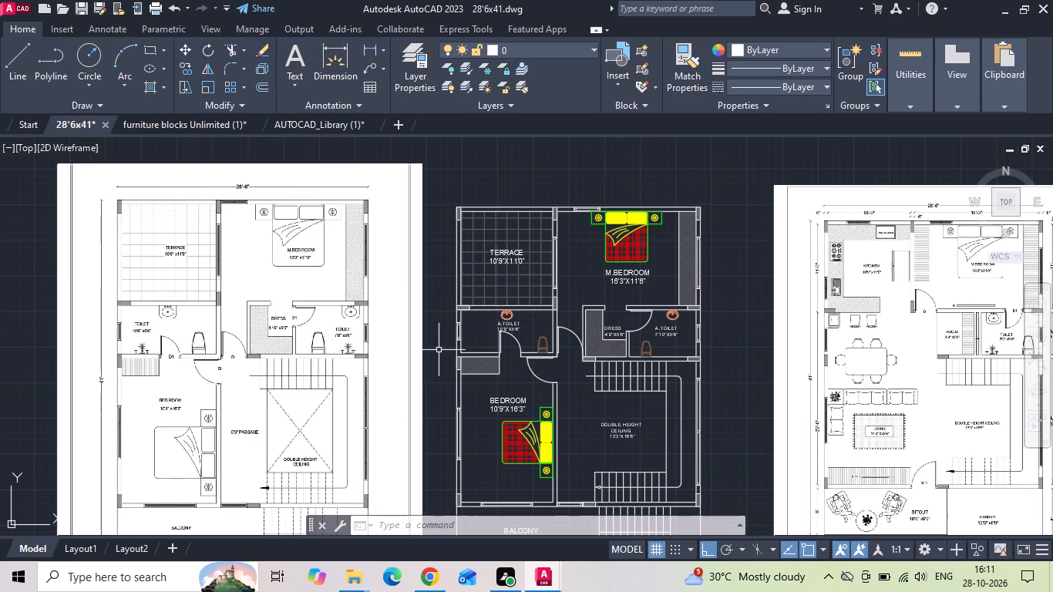
left_click(294, 123)
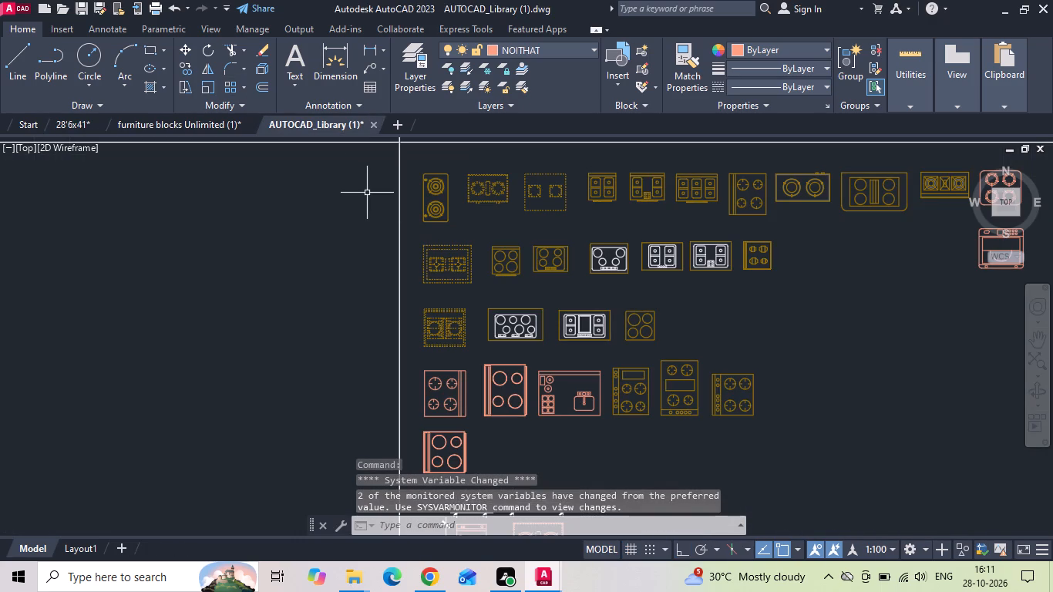
scroll(447, 277, "down", 3)
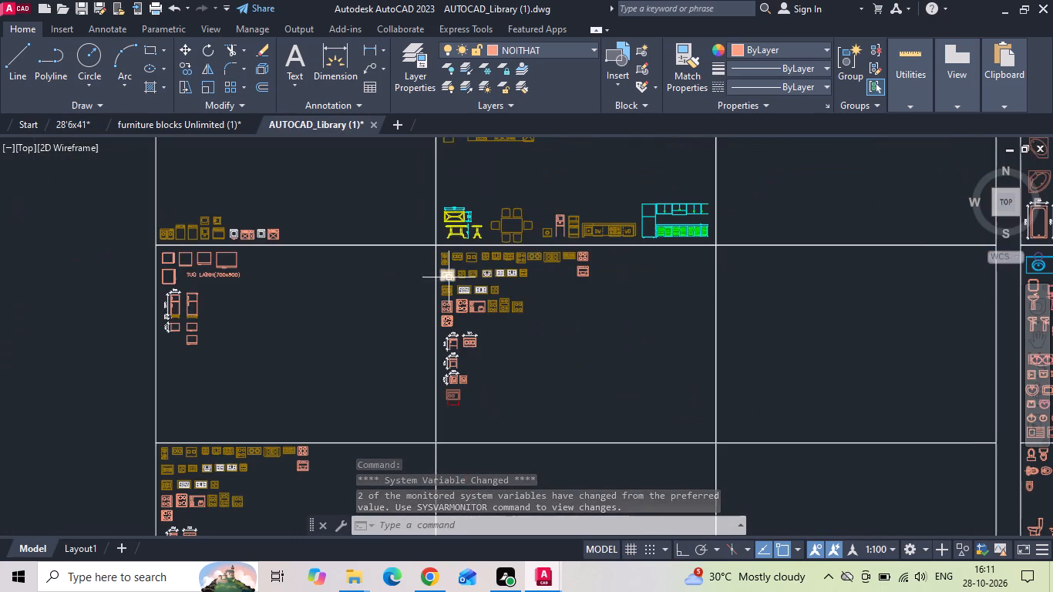
scroll(427, 286, "down", 2)
middle_click_drag(602, 311, 473, 301)
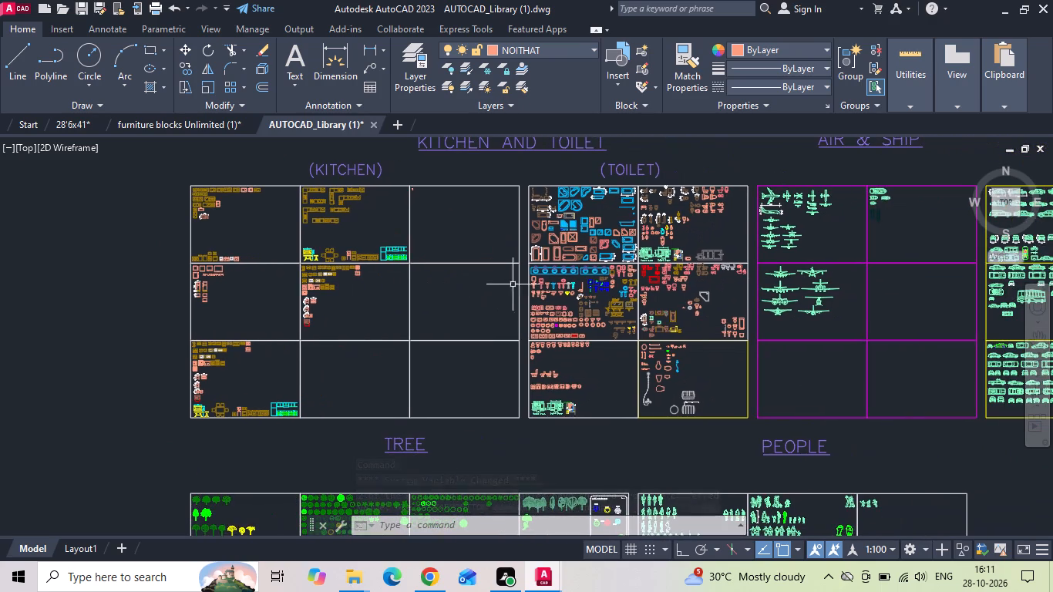
scroll(560, 311, "up", 6)
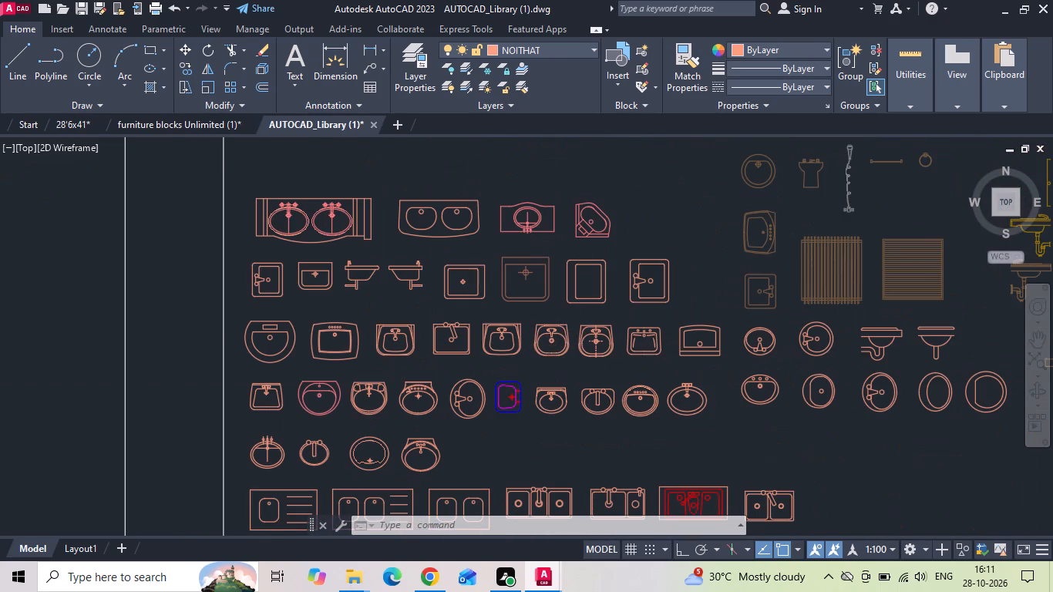
middle_click_drag(429, 373, 432, 338)
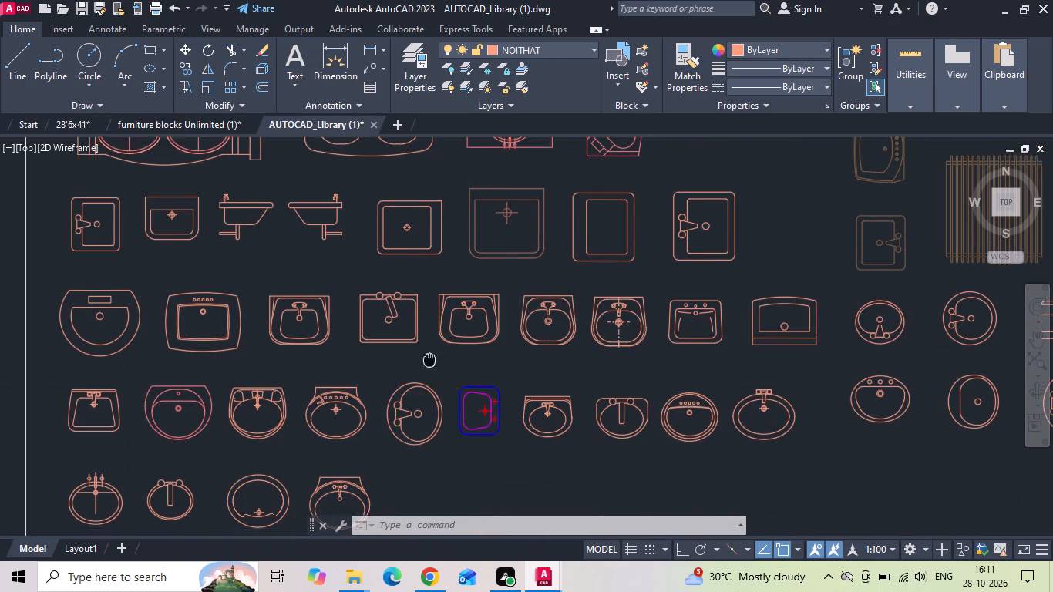
middle_click_drag(432, 338, 445, 304)
middle_click_drag(432, 385, 427, 236)
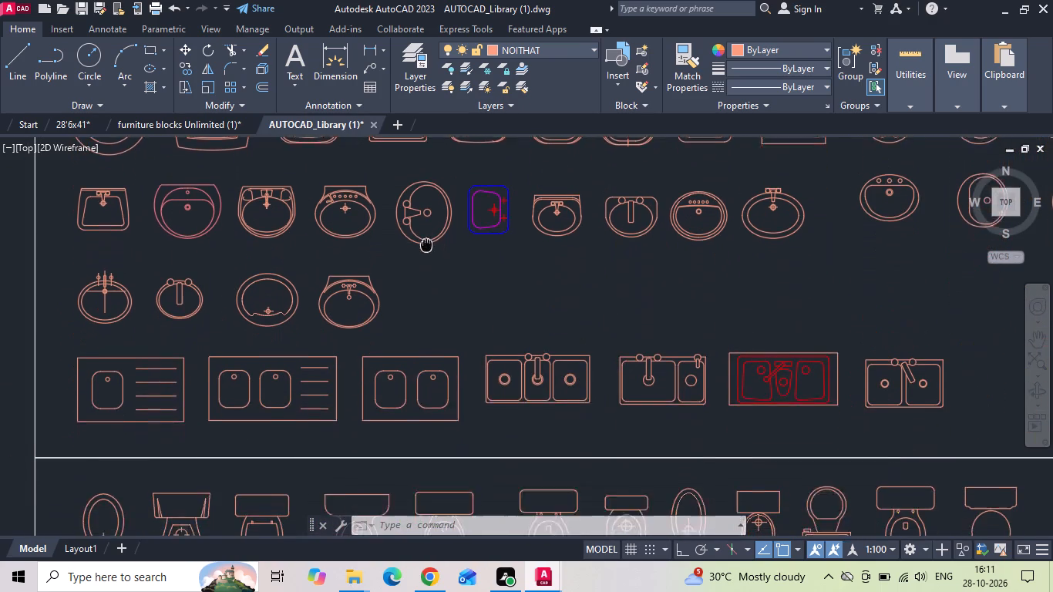
middle_click_drag(427, 236, 429, 230)
scroll(446, 265, "down", 1)
middle_click_drag(454, 338, 454, 440)
middle_click_drag(366, 302, 367, 407)
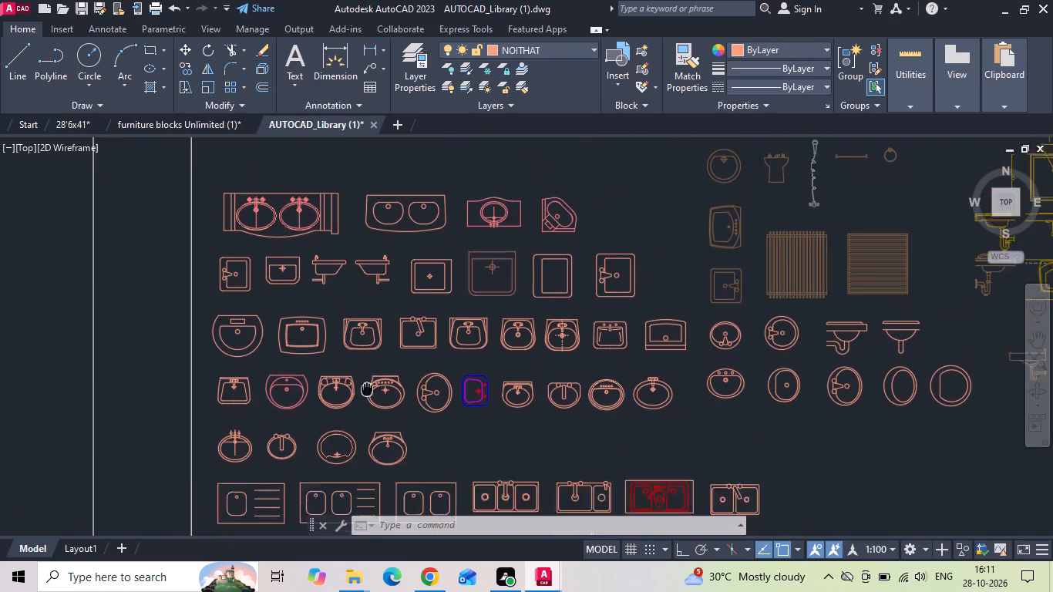
middle_click_drag(367, 407, 367, 423)
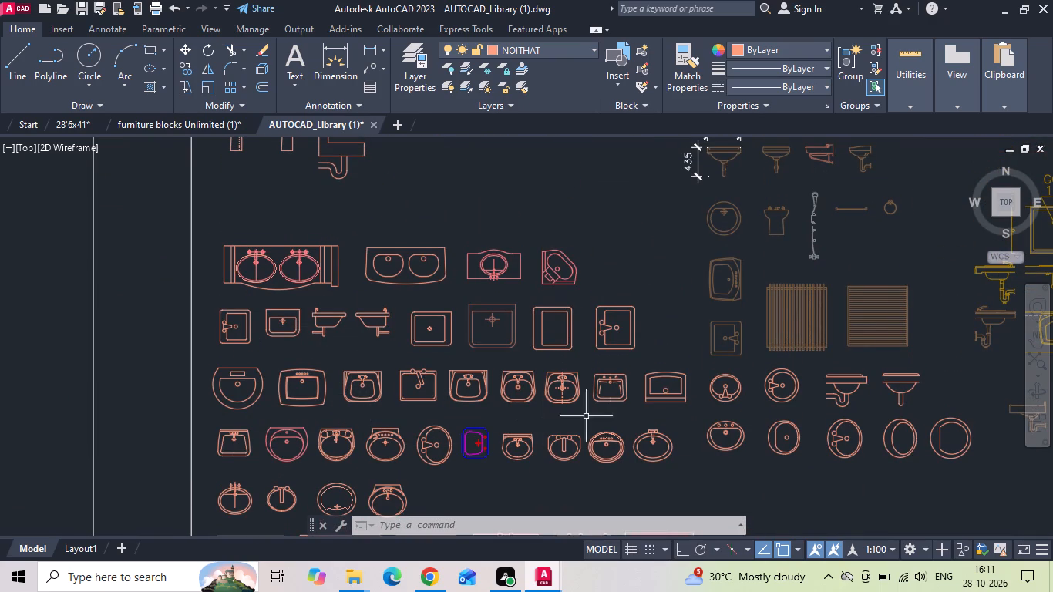
middle_click_drag(664, 422, 385, 385)
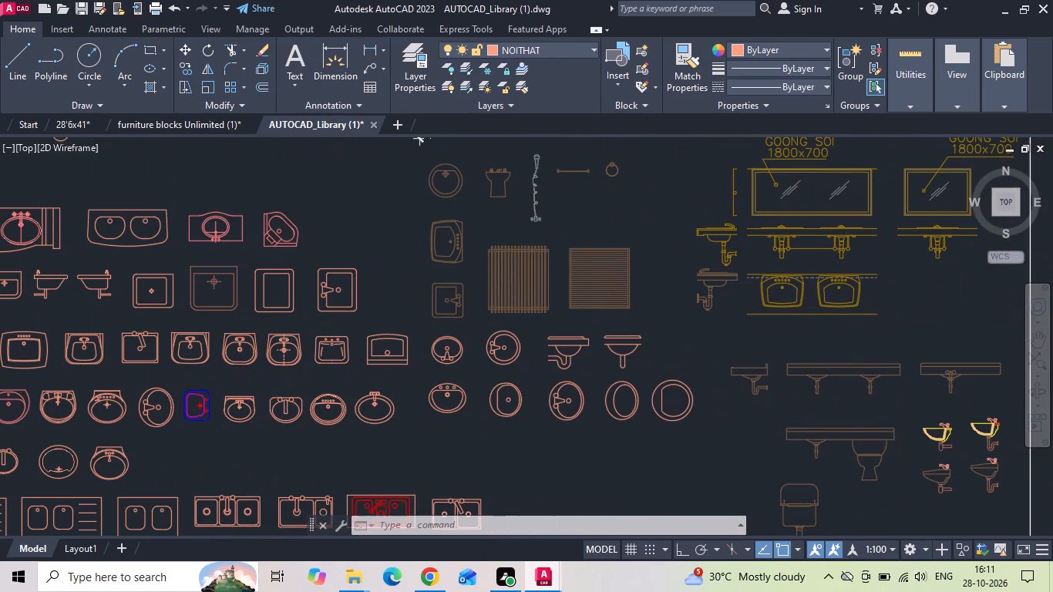
scroll(385, 385, "down", 2)
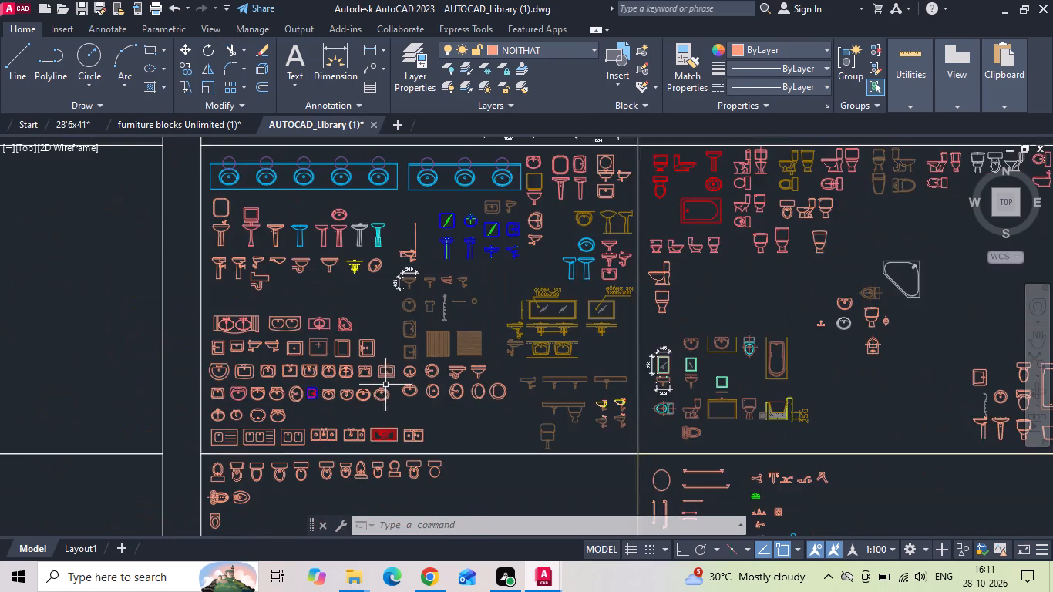
scroll(385, 385, "down", 1)
scroll(542, 388, "up", 3)
scroll(681, 277, "up", 2)
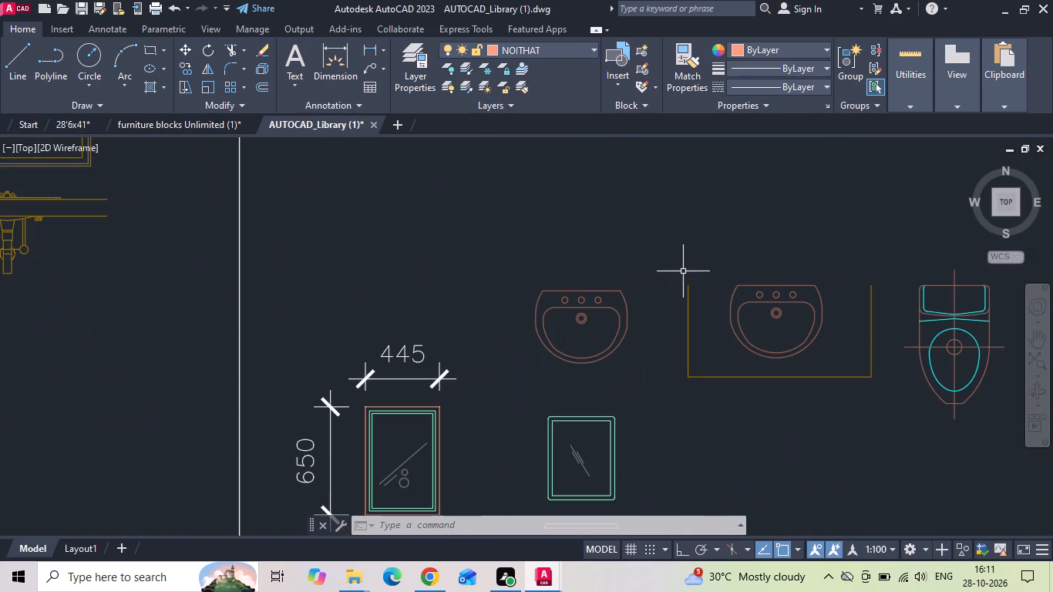
scroll(679, 281, "down", 4)
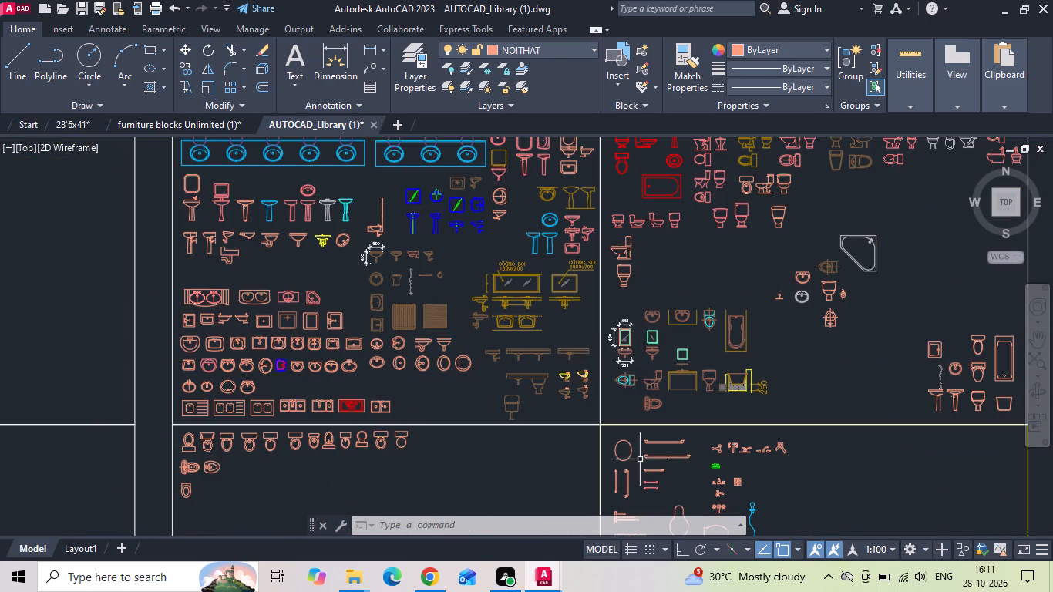
scroll(715, 479, "up", 5)
scroll(405, 355, "down", 2)
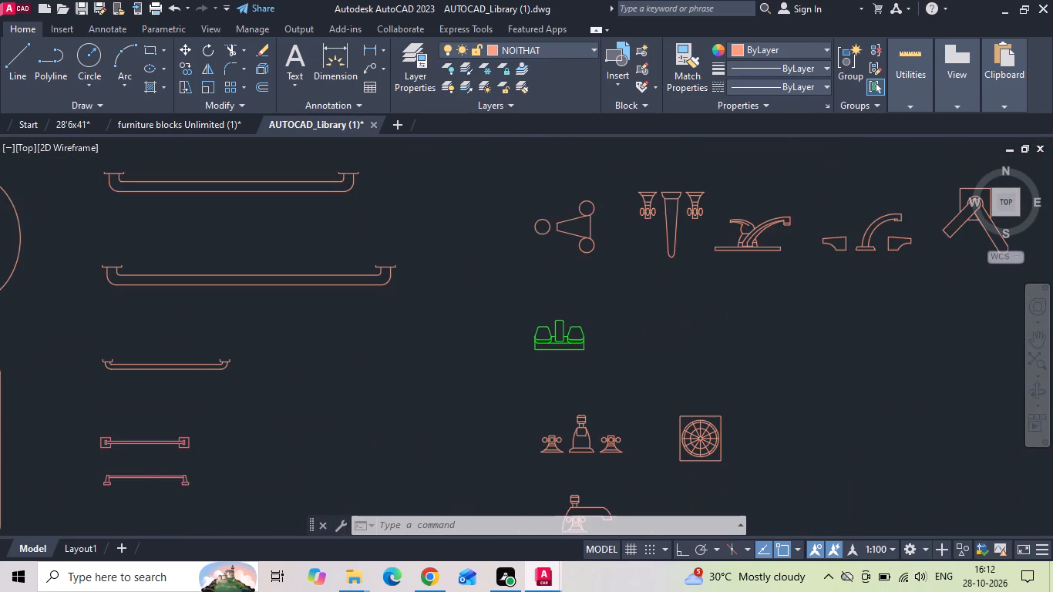
middle_click_drag(446, 395, 469, 280)
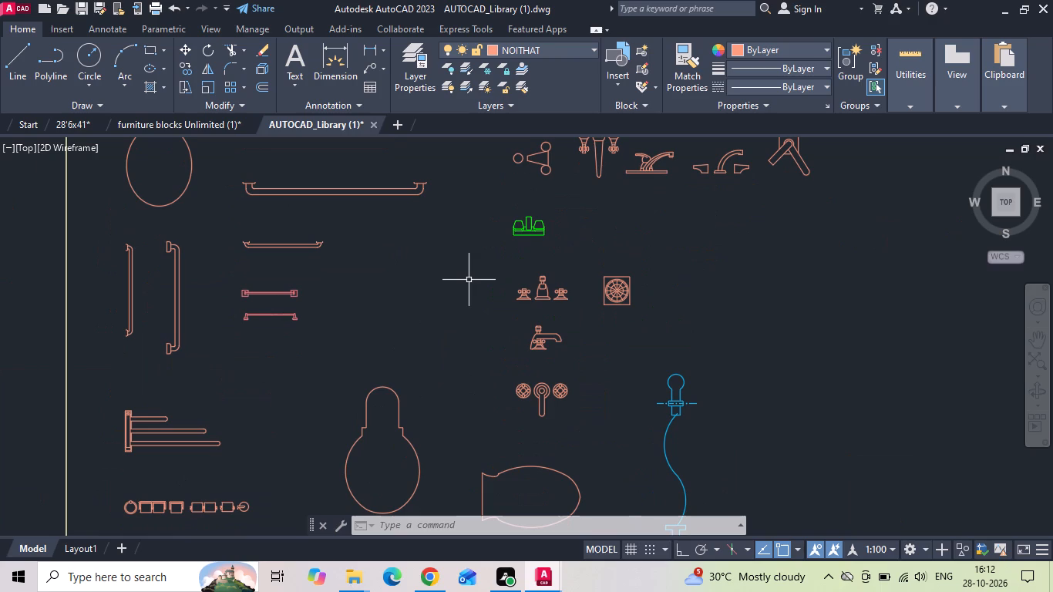
left_click(553, 290)
Examine the remaining TOILET library blocks, including the WCs, urinals, bathtubs and toilet room layouts, and compare them with the tap fittings.
scroll(582, 225, "down", 3)
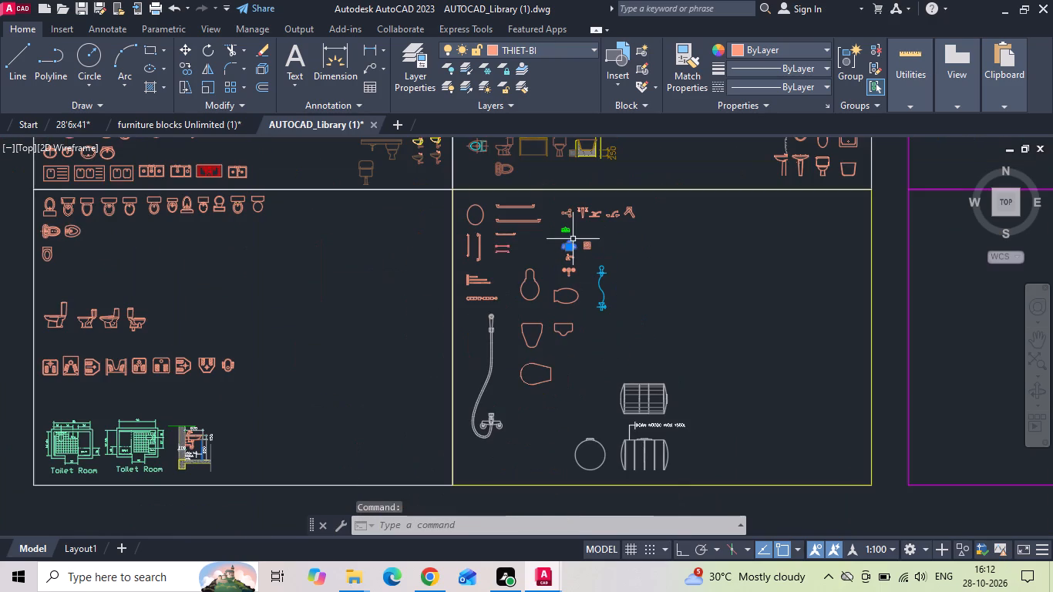
scroll(646, 398, "up", 2)
scroll(638, 408, "down", 3)
scroll(793, 237, "up", 1)
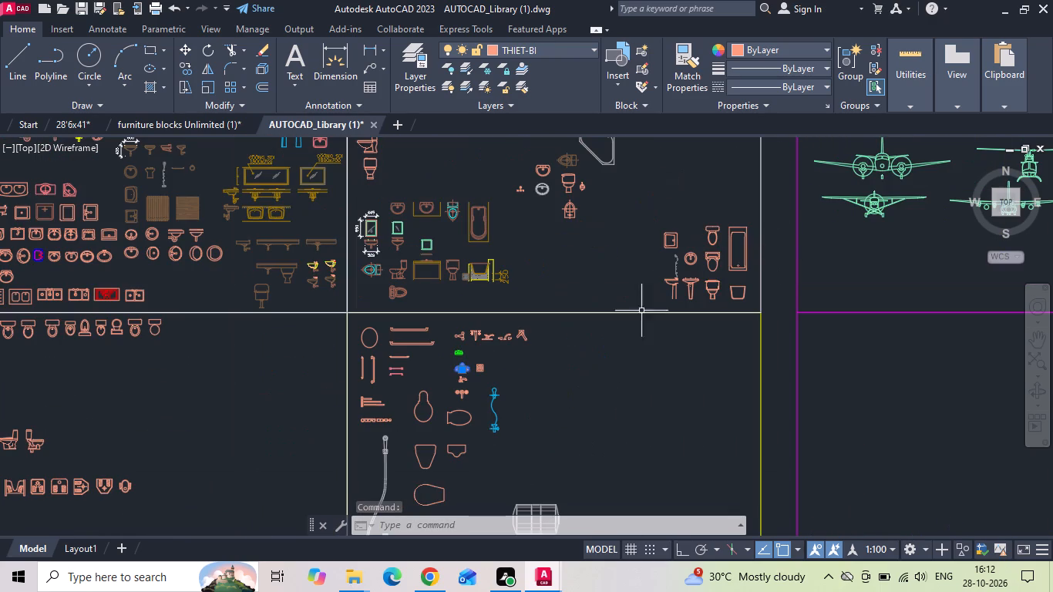
scroll(384, 278, "up", 2)
scroll(580, 343, "down", 2)
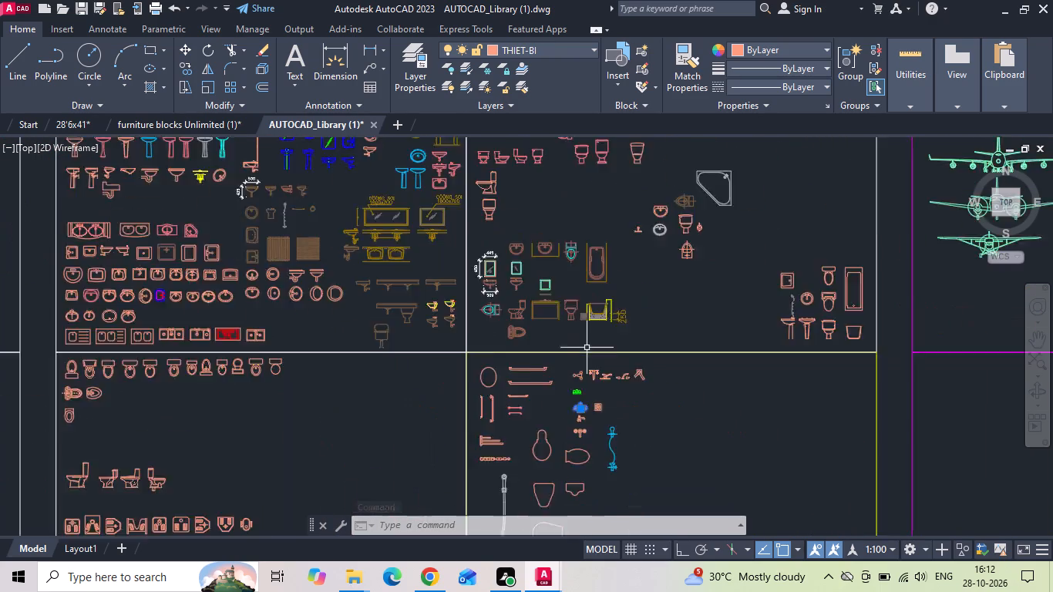
scroll(588, 348, "down", 1)
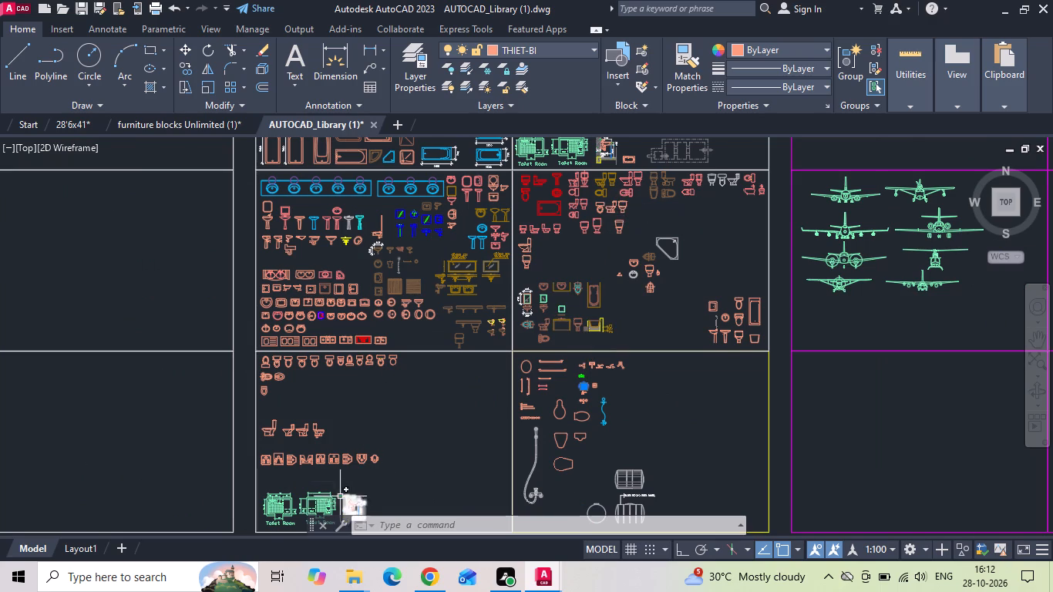
middle_click_drag(335, 449, 337, 339)
scroll(335, 381, "up", 2)
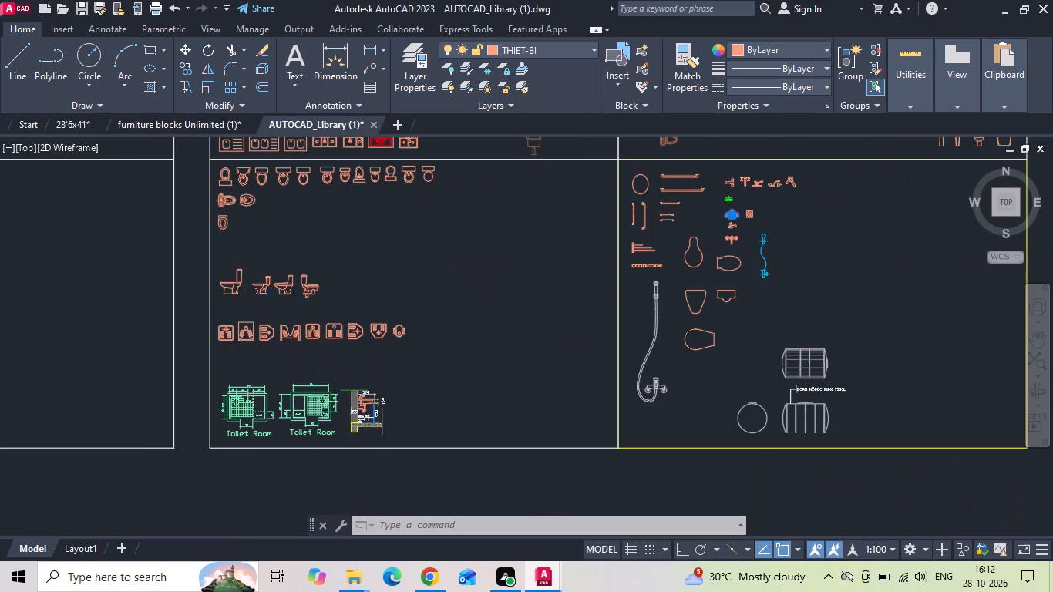
scroll(214, 432, "up", 1)
scroll(261, 470, "down", 3)
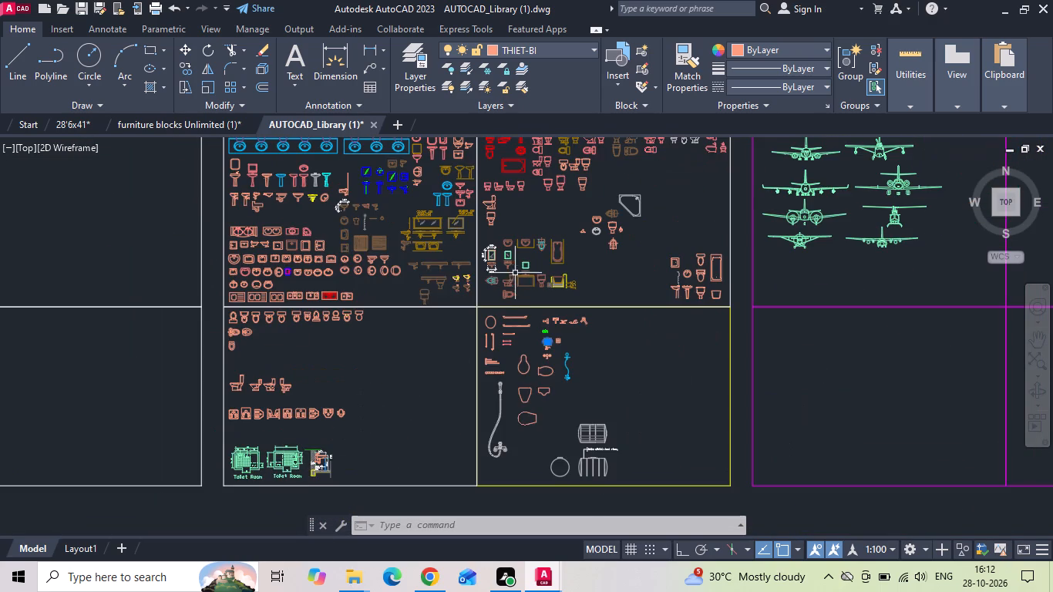
middle_click_drag(520, 288, 487, 424)
scroll(604, 256, "up", 3)
scroll(581, 391, "down", 2)
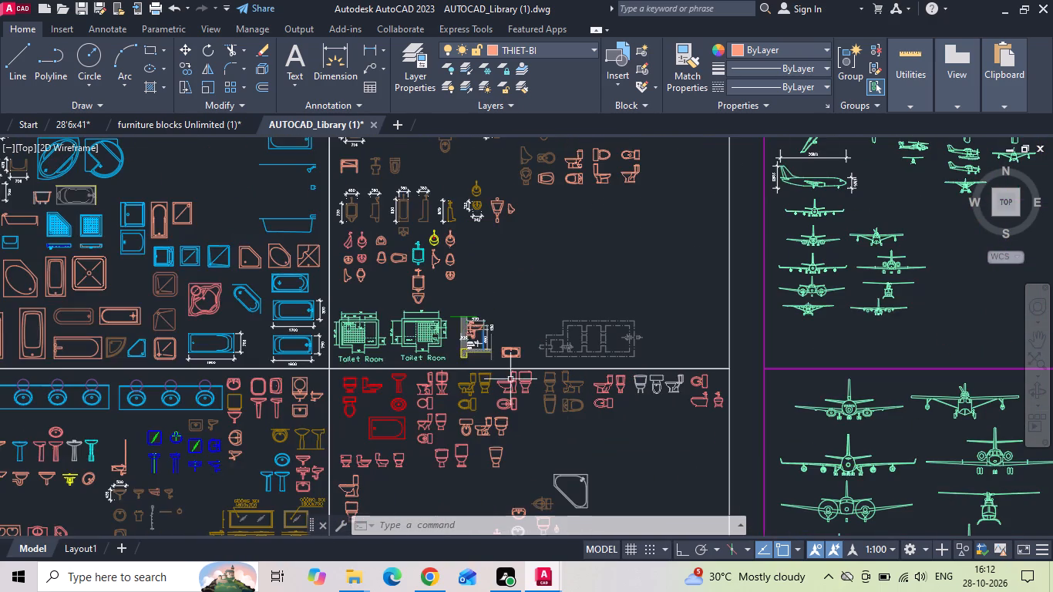
scroll(474, 258, "up", 2)
middle_click_drag(483, 280, 496, 478)
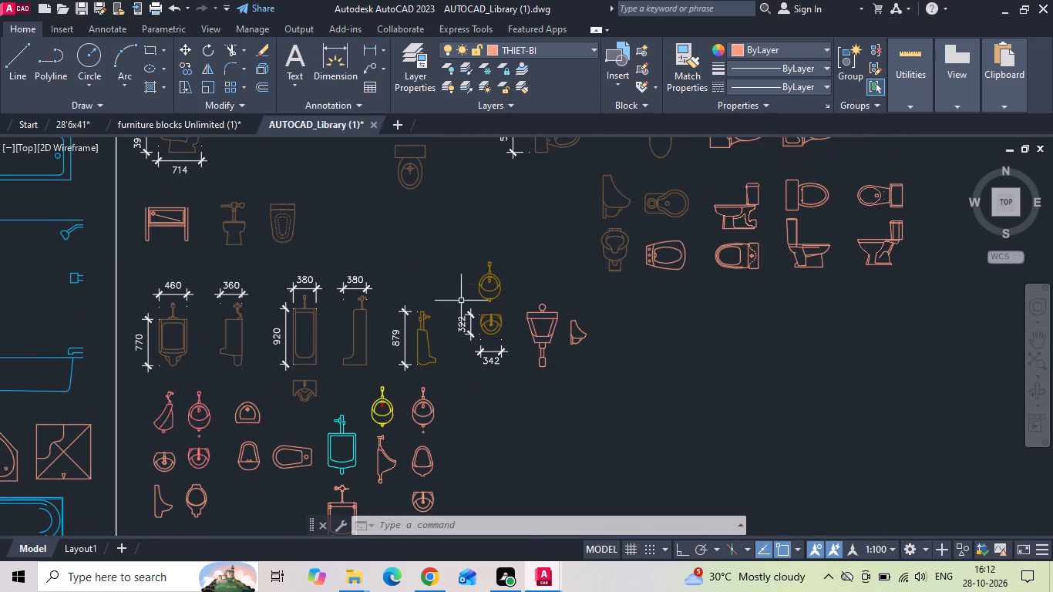
middle_click_drag(448, 268, 478, 485)
scroll(478, 466, "down", 1)
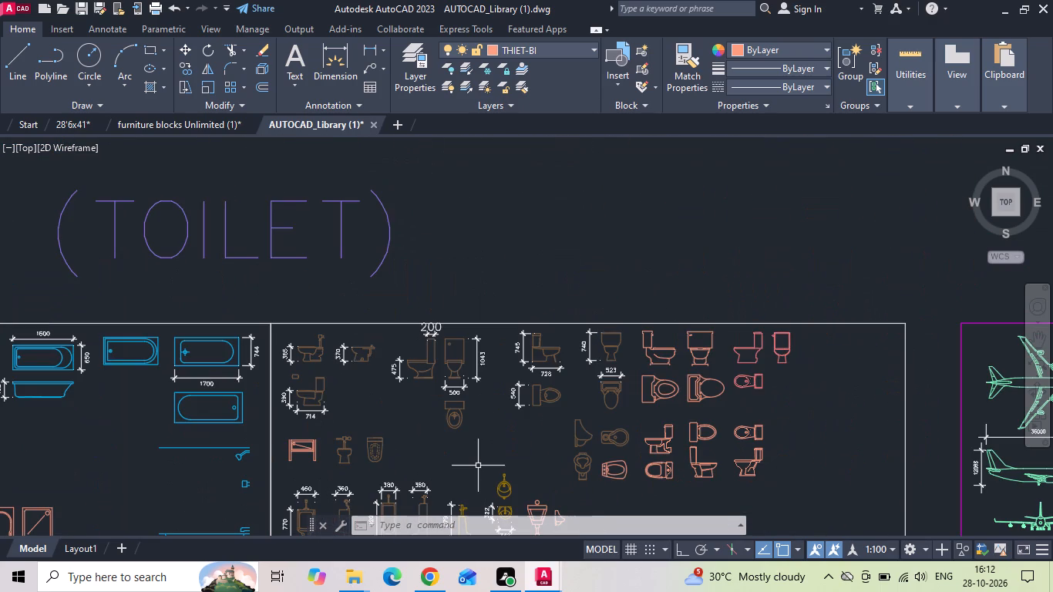
scroll(478, 466, "down", 1)
middle_click_drag(472, 458, 494, 262)
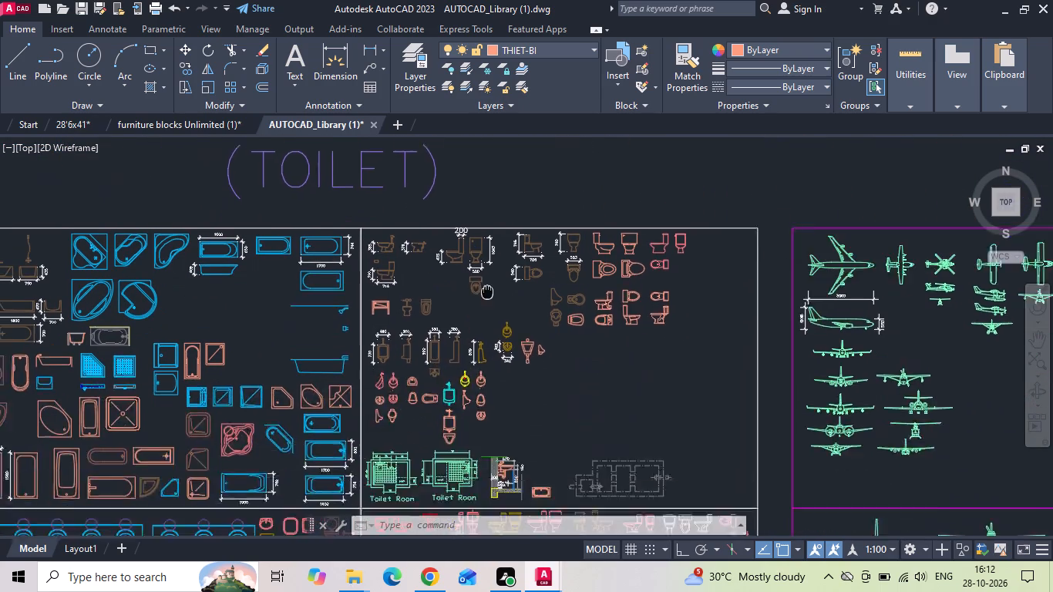
middle_click_drag(494, 262, 511, 211)
middle_click_drag(501, 380, 500, 227)
middle_click_drag(489, 403, 486, 265)
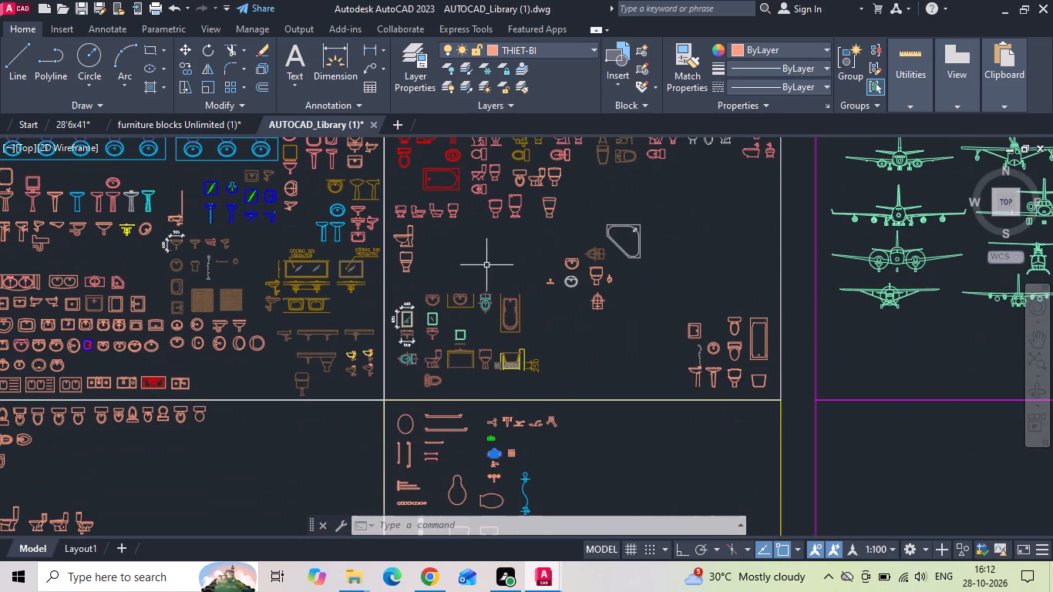
middle_click_drag(499, 424, 499, 281)
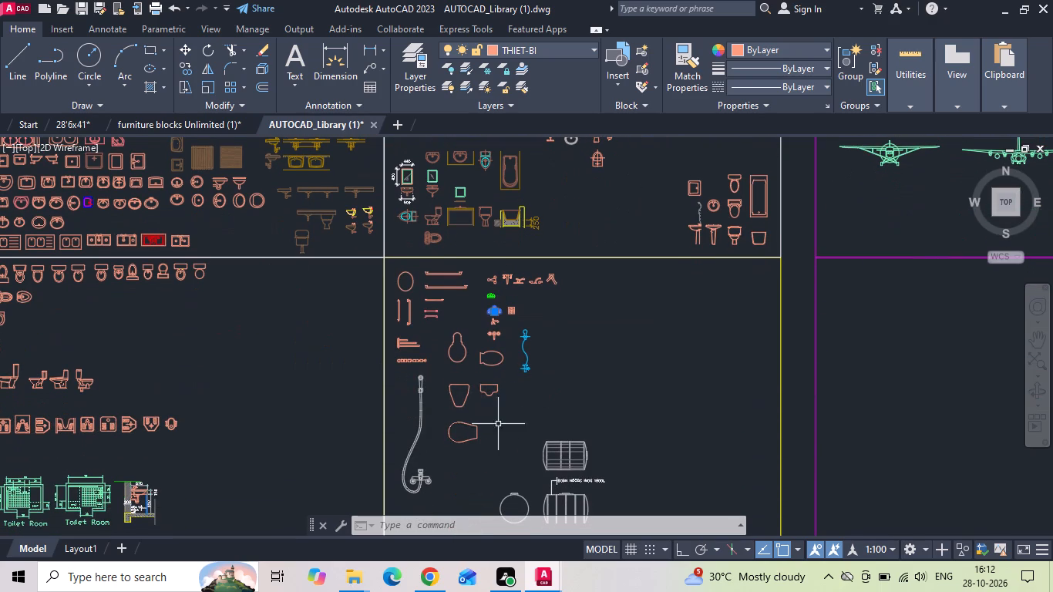
scroll(497, 308, "up", 3)
scroll(539, 210, "up", 2)
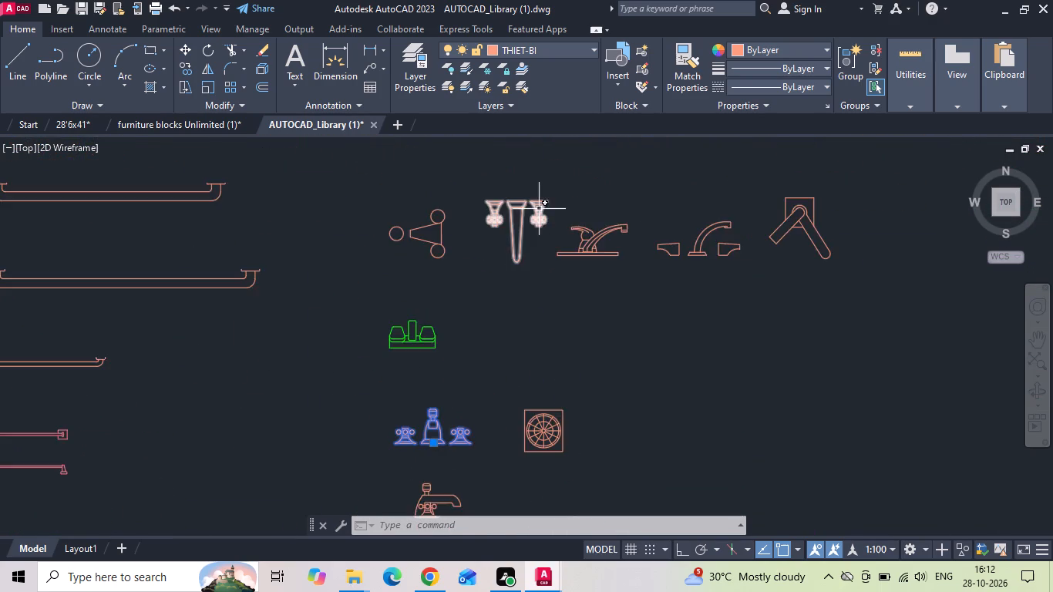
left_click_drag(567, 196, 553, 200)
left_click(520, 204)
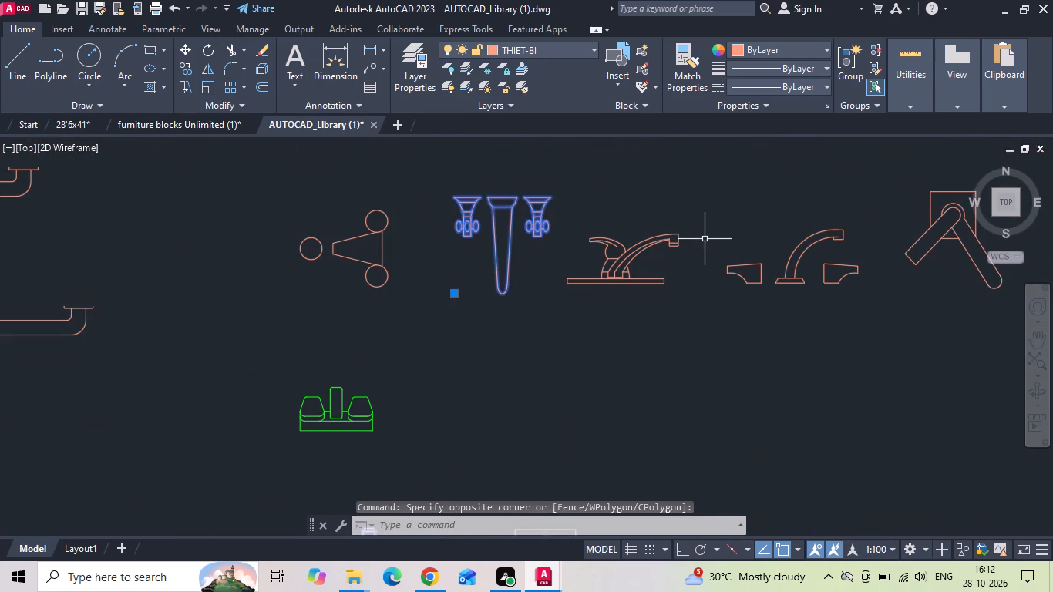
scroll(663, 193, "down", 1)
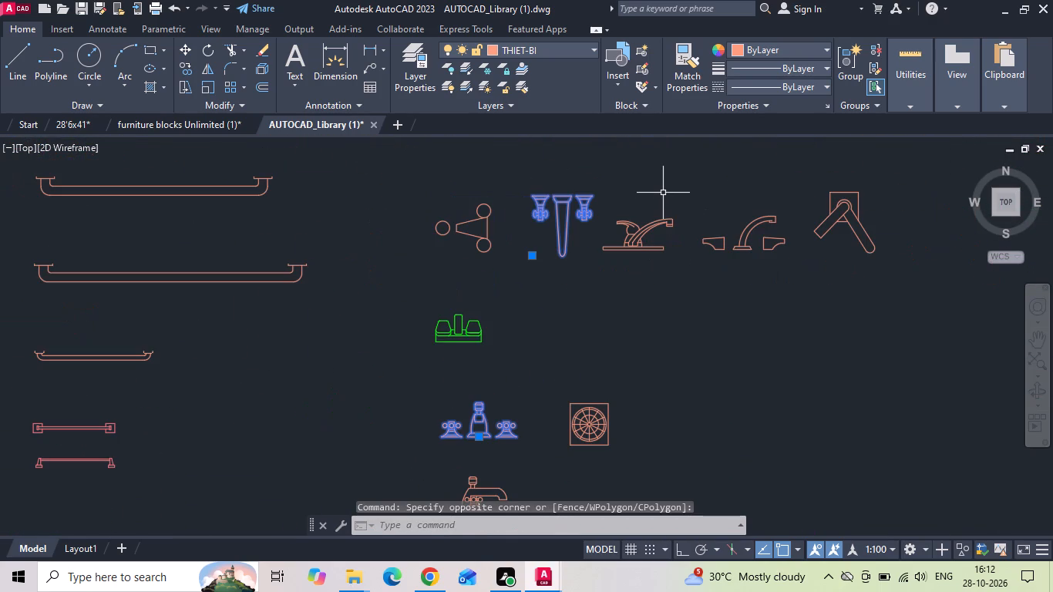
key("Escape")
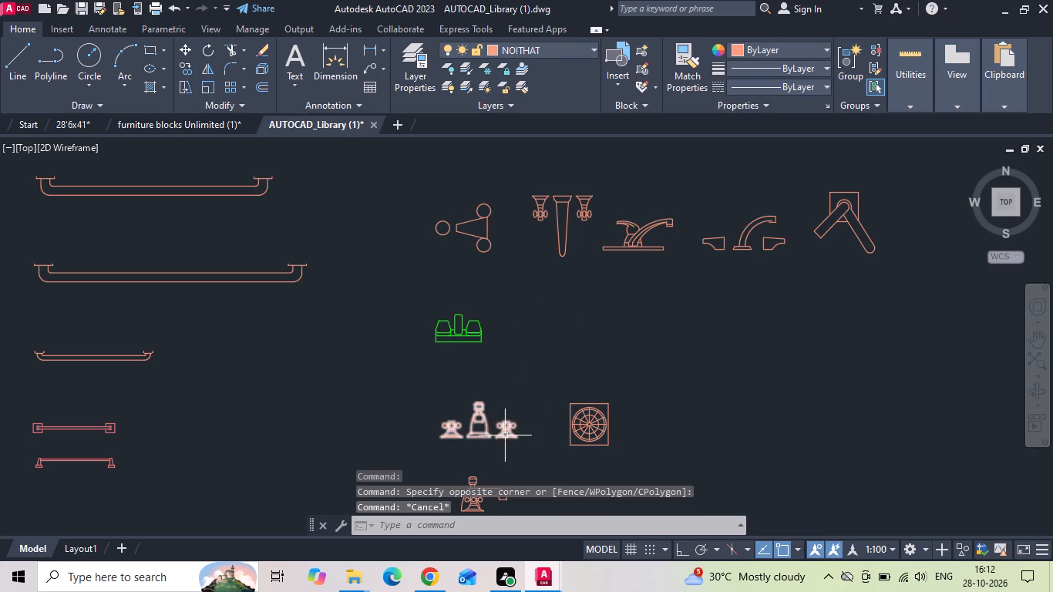
Copy the three-piece pillar tap, green mixer tap and long-spout two-handle tap from the library into the 28'6x41 drawing, above the floor plans.
left_click_drag(504, 436, 483, 390)
left_click(459, 318)
left_click(449, 353)
left_click(563, 231)
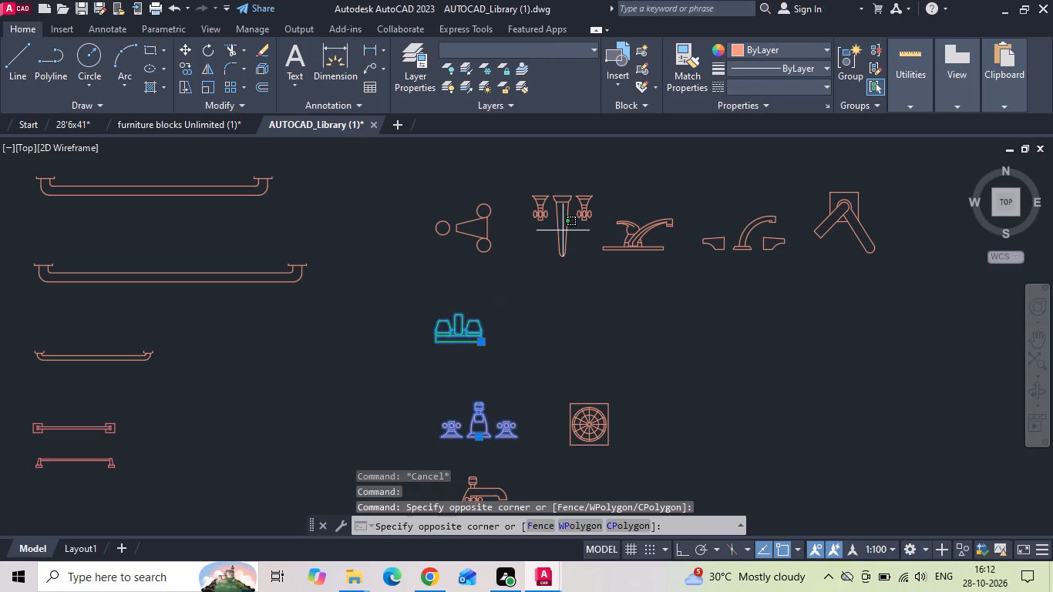
left_click(551, 205)
key("ctrl+c")
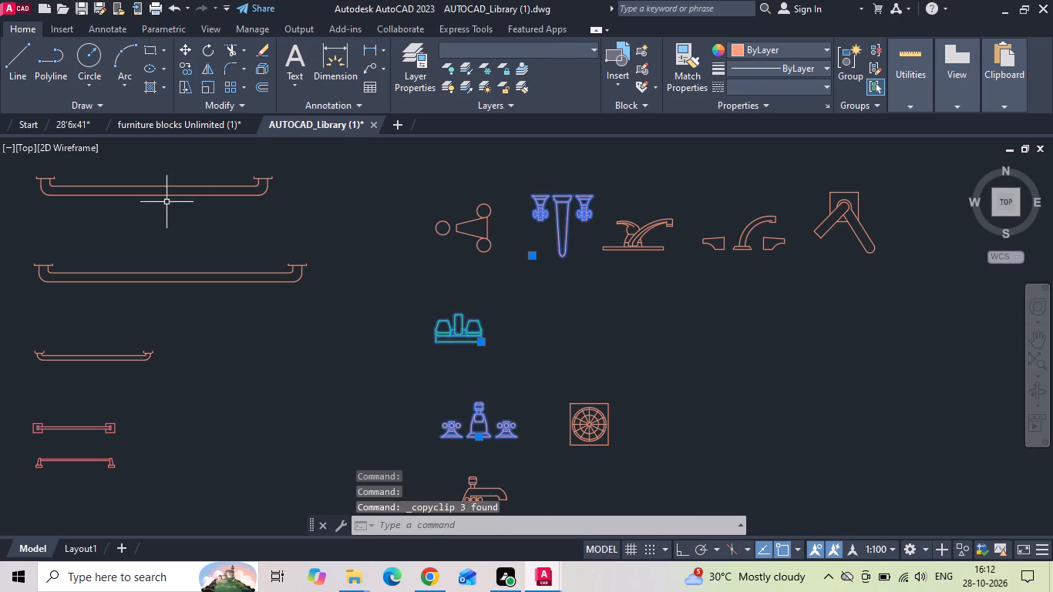
left_click(69, 128)
key("ctrl+v")
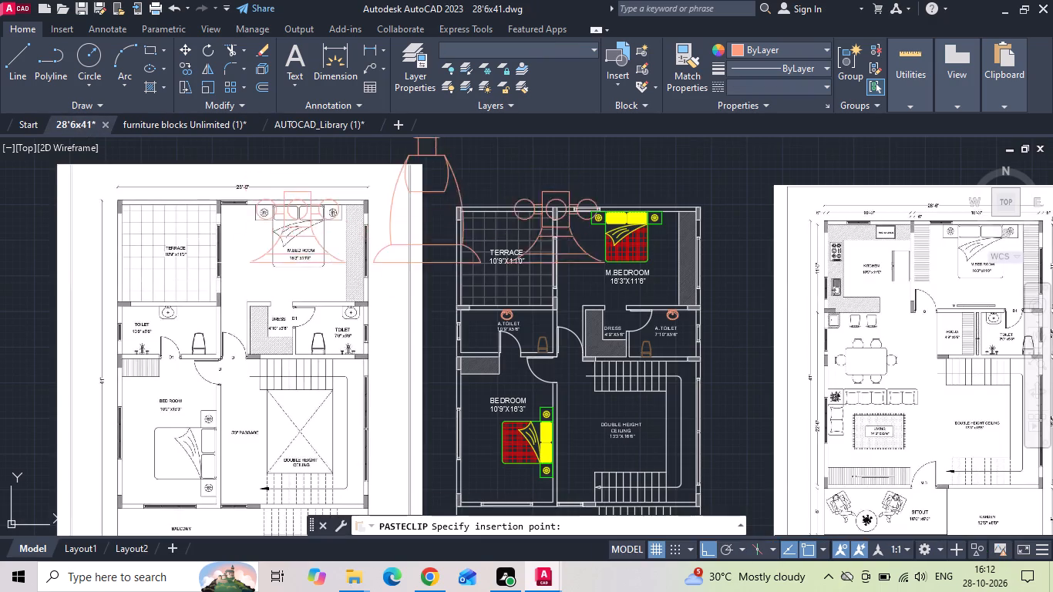
scroll(260, 311, "down", 3)
left_click(409, 264)
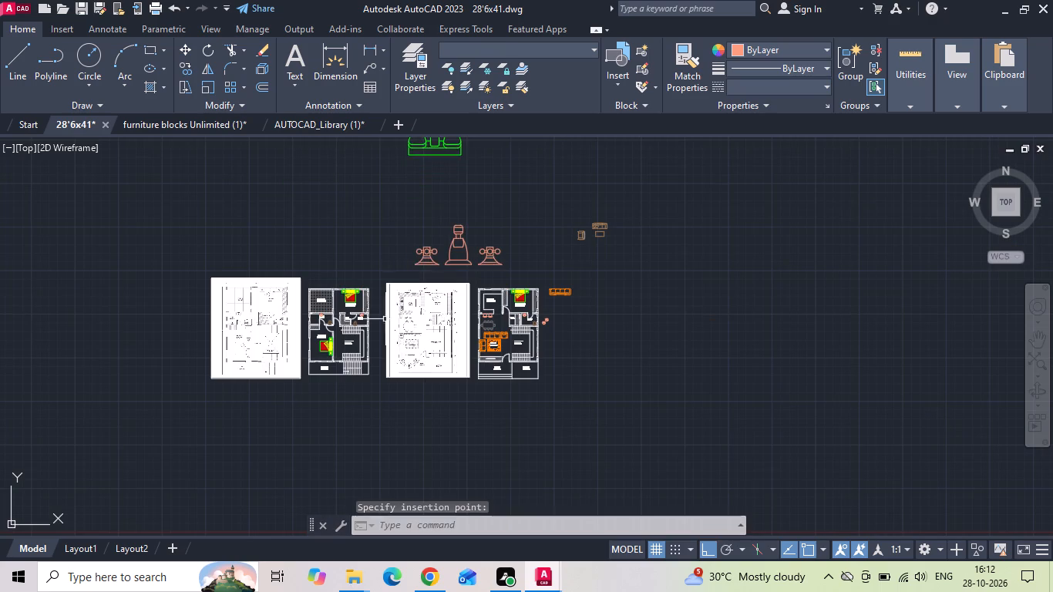
Delete the green mixer tap and the long-spout two-handle tap above the floor plans.
scroll(370, 338, "up", 3)
scroll(646, 293, "up", 2)
scroll(459, 401, "down", 1)
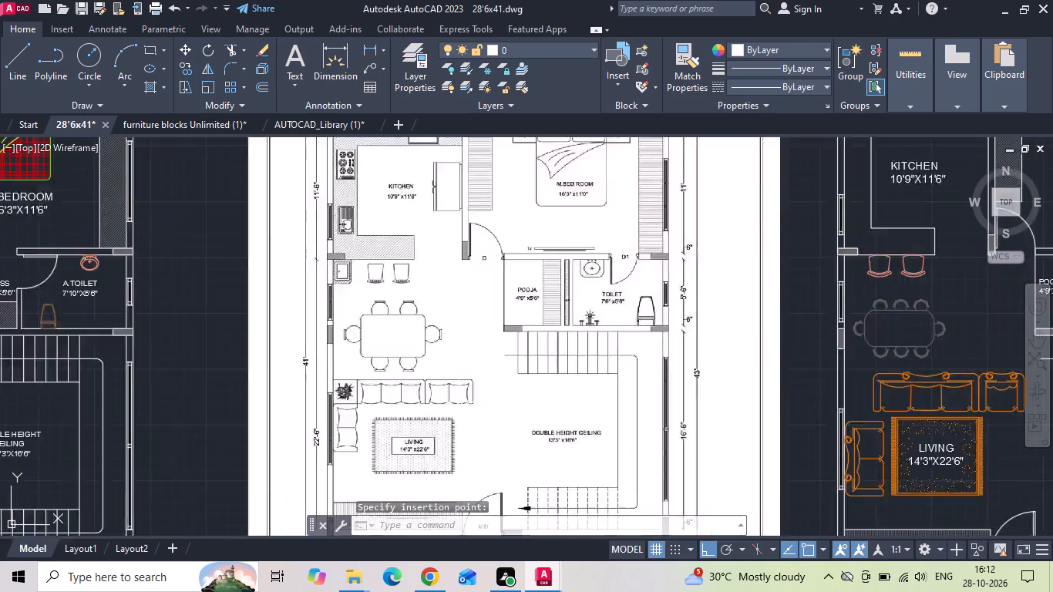
scroll(459, 406, "down", 3)
scroll(486, 331, "down", 2)
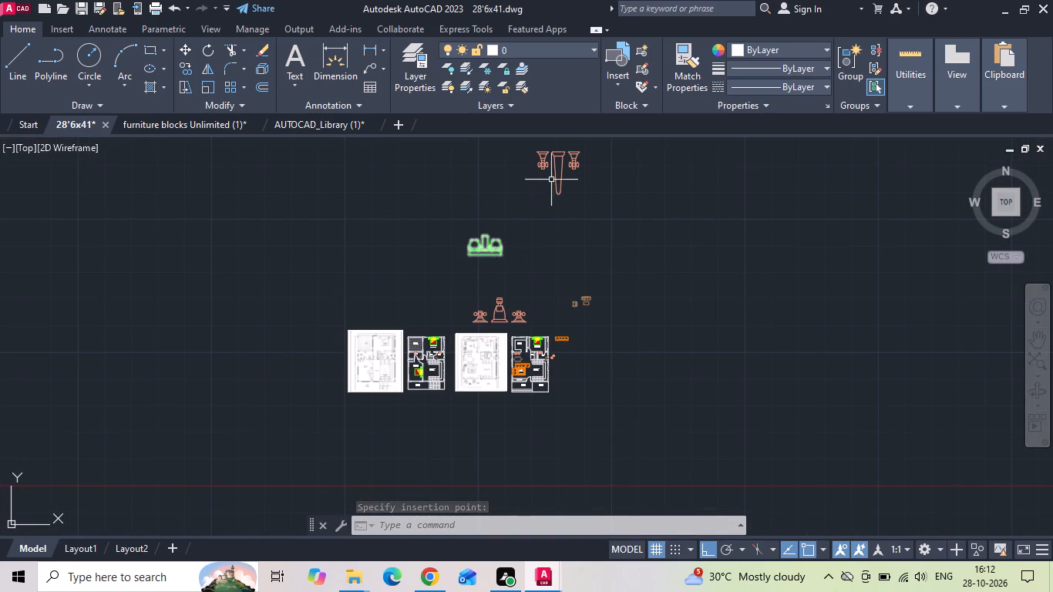
scroll(562, 167, "up", 1)
left_click(627, 155)
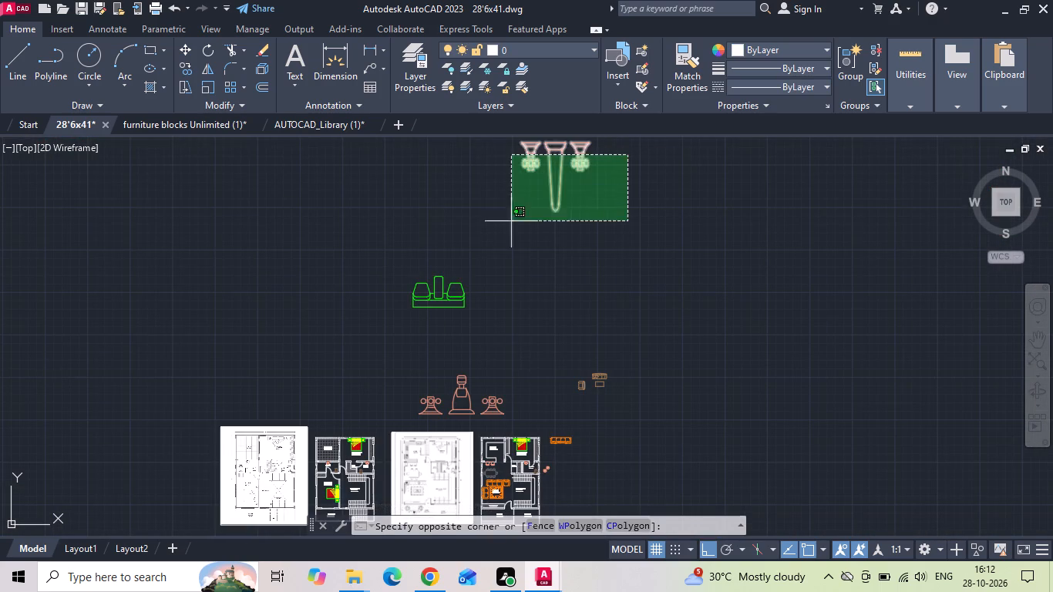
left_click(385, 324)
key("Delete")
Scale down the three-piece pillar tap above the floor plans.
middle_click_drag(453, 420, 453, 419)
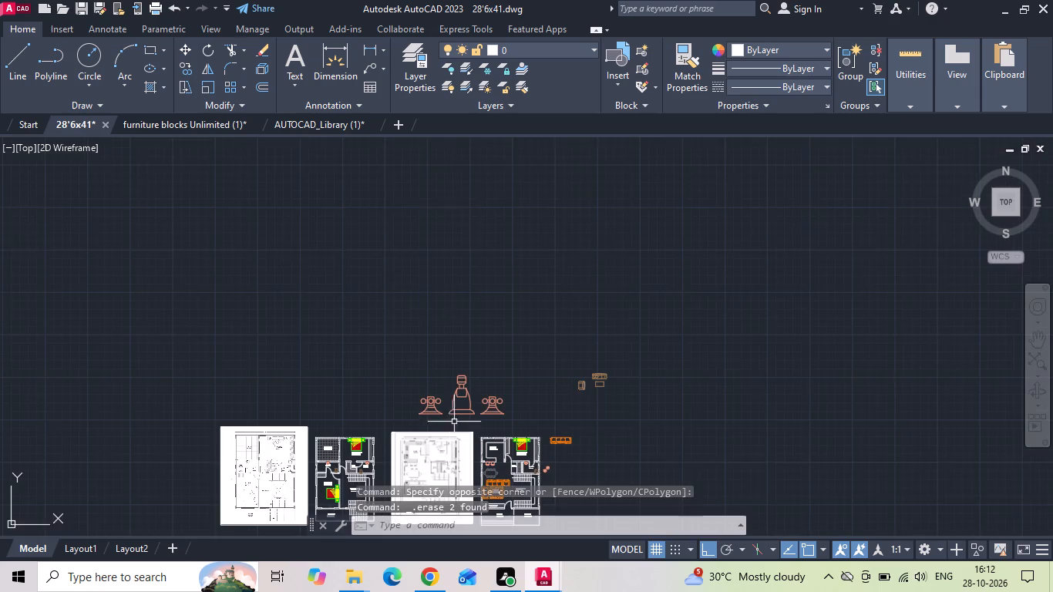
middle_click_drag(453, 419, 450, 328)
scroll(450, 328, "up", 2)
left_click(454, 311)
right_click(452, 307)
left_click(468, 321)
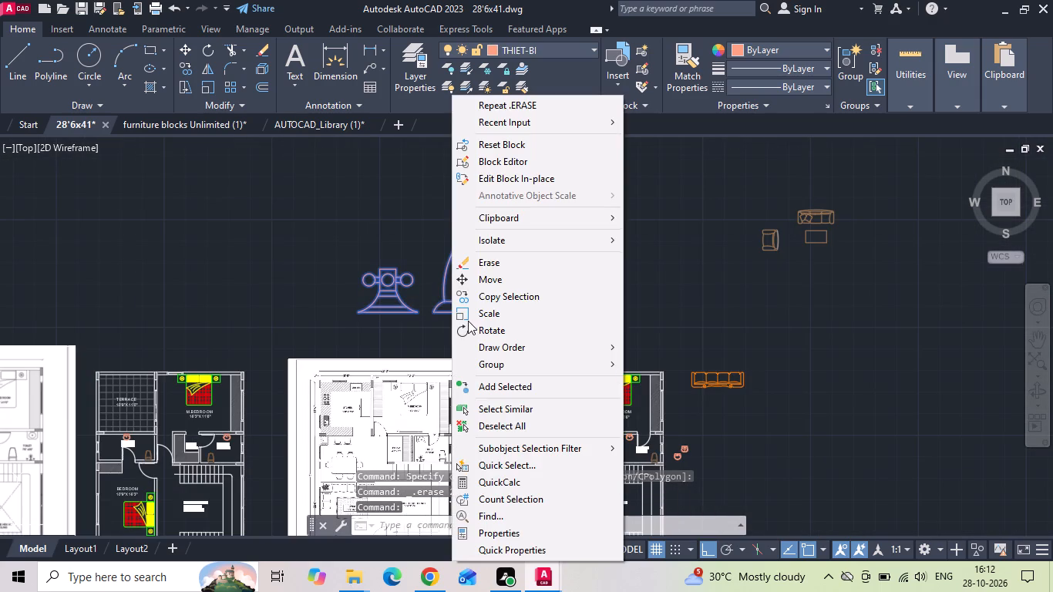
left_click_drag(463, 314, 466, 324)
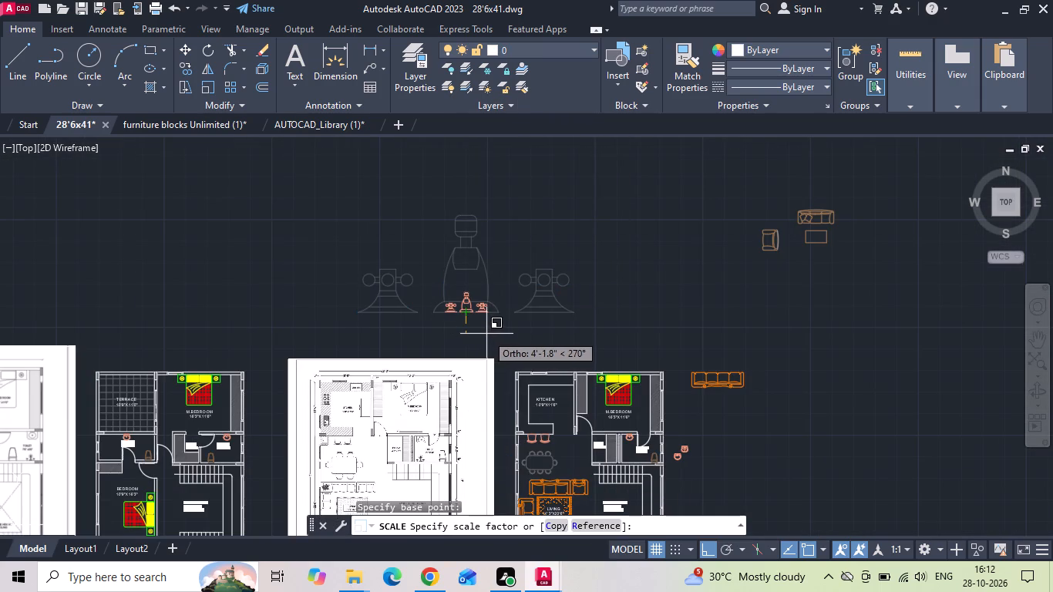
left_click(487, 333)
Move the reduced pillar tap into the 7'6"X5'6" A.TOILET beside the POOJA room.
left_click_drag(485, 325, 457, 304)
left_click(440, 284)
right_click(439, 283)
left_click(465, 280)
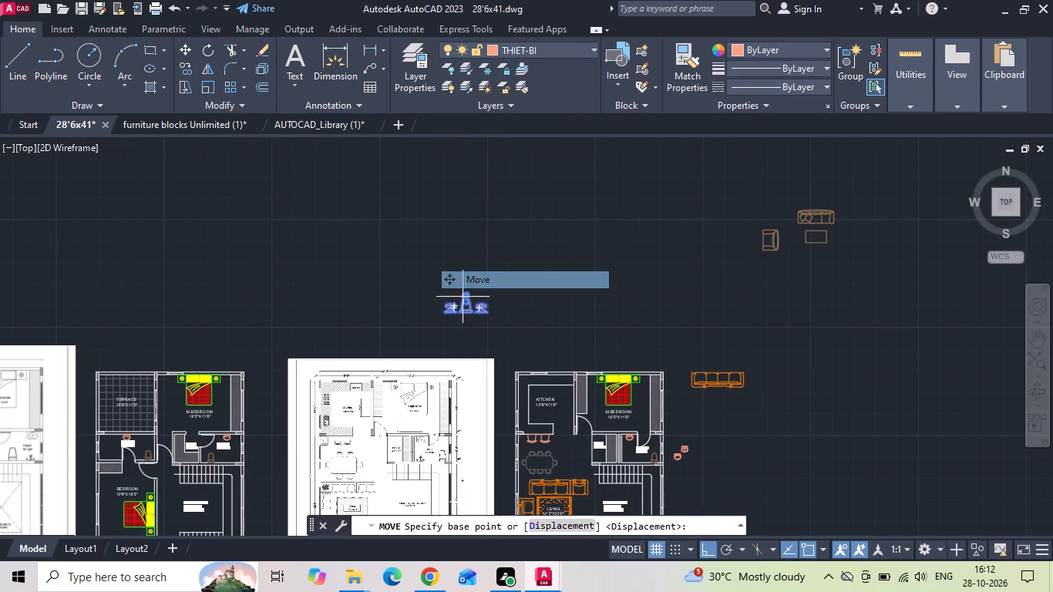
left_click_drag(459, 306, 466, 347)
middle_click_drag(490, 370, 439, 230)
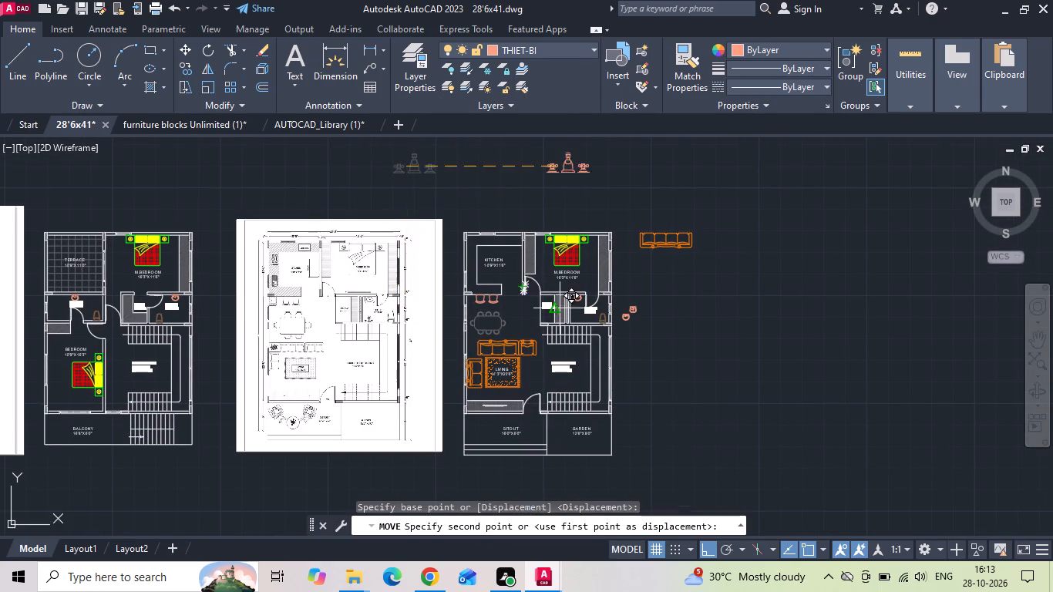
scroll(600, 308, "up", 3)
left_click(512, 365)
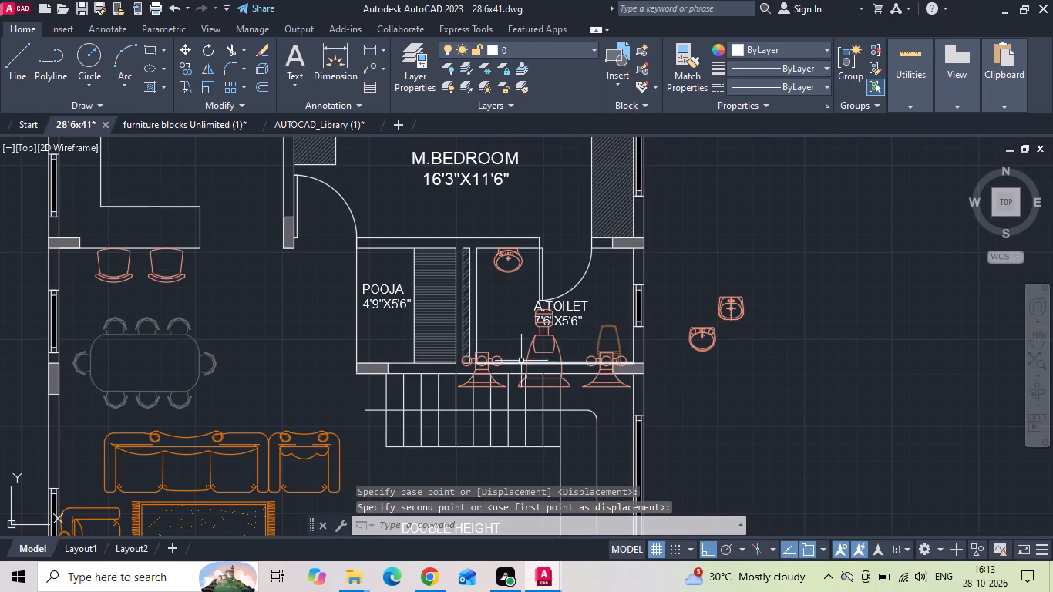
Delete the two spare washbasins lying outside the plan beside the 7'6"X5'6" A.TOILET.
scroll(523, 357, "up", 1)
left_click_drag(862, 410, 862, 358)
left_click(786, 233)
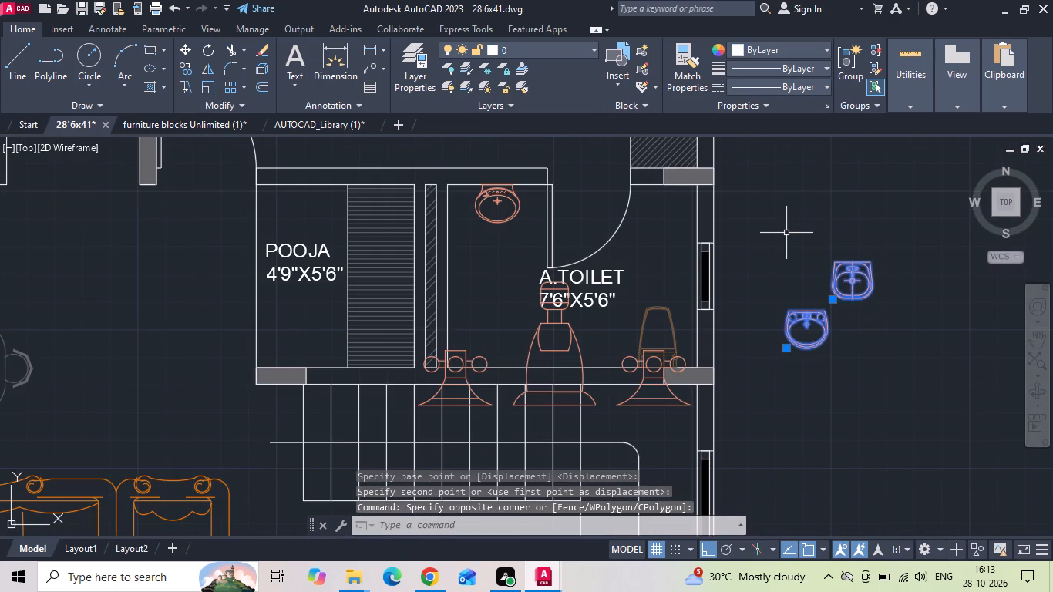
key("Delete")
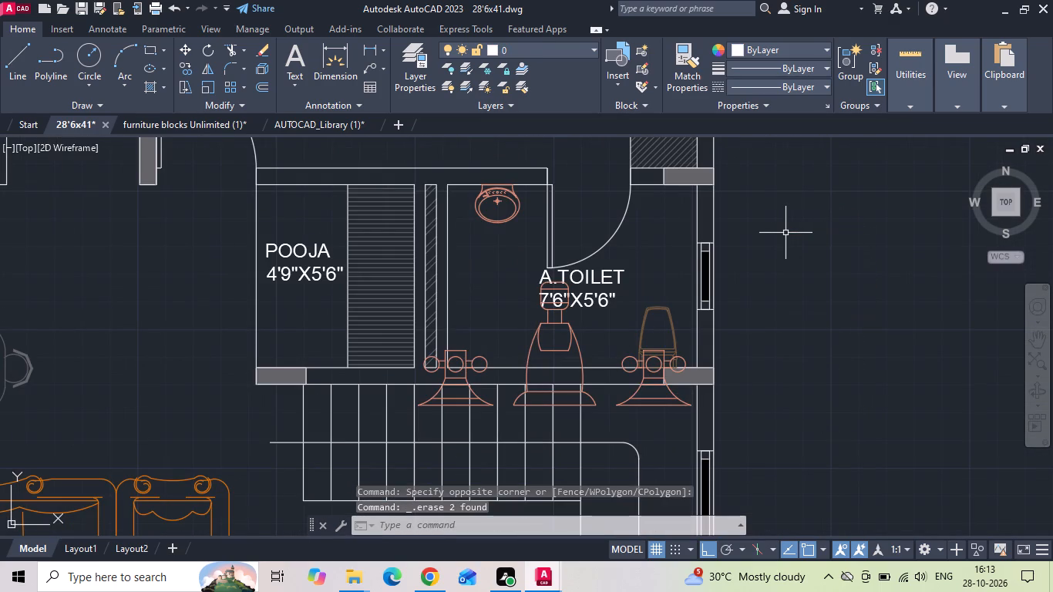
Scale the pillar tap down further so it suits the 7'6"X5'6" A.TOILET.
left_click(540, 332)
right_click(535, 327)
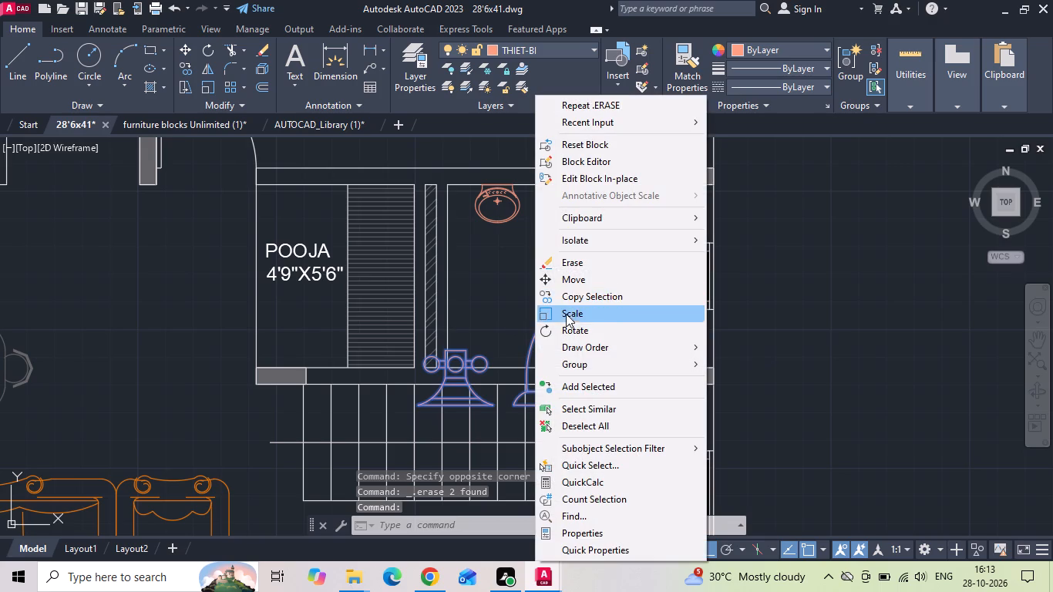
left_click(567, 315)
scroll(559, 407, "up", 1)
left_click_drag(549, 408, 551, 395)
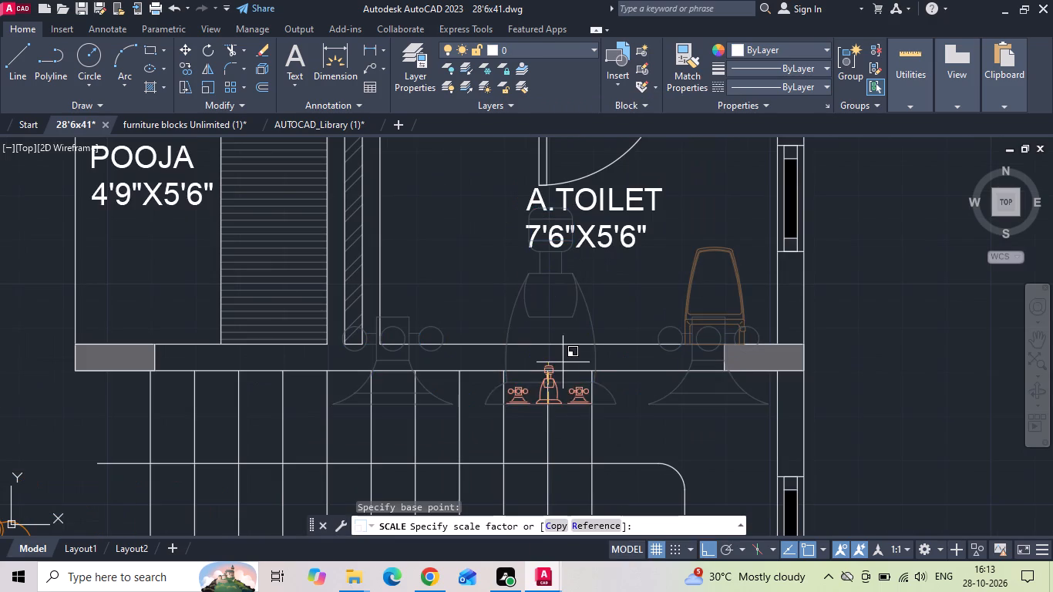
left_click(557, 375)
Move the pillar tap up onto the inner face of the A.TOILET wall next to the staircase.
left_click(567, 399)
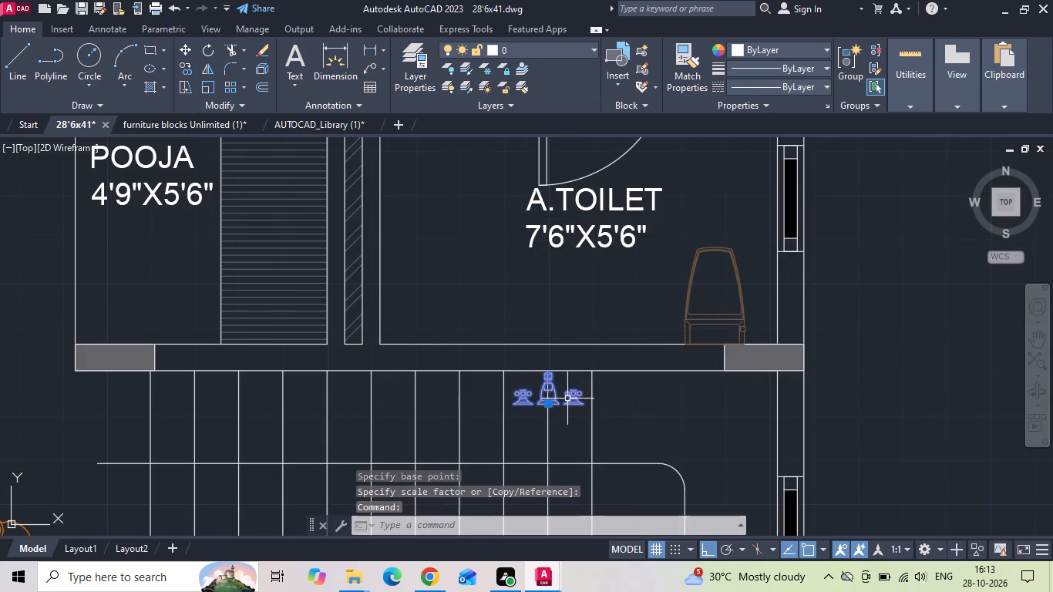
right_click(567, 399)
left_click(607, 281)
scroll(541, 416, "up", 2)
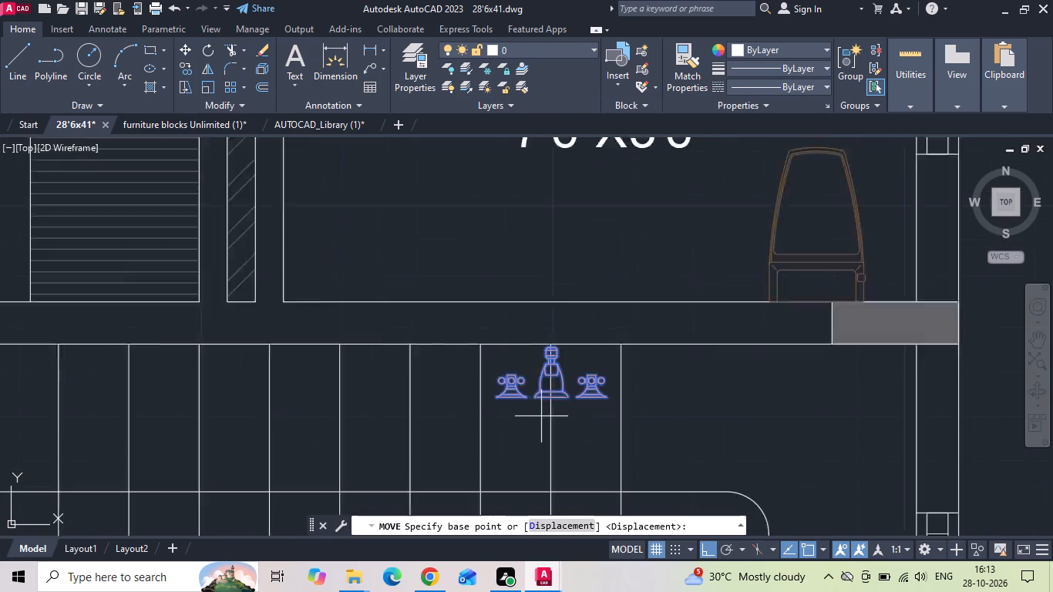
left_click_drag(552, 391, 553, 375)
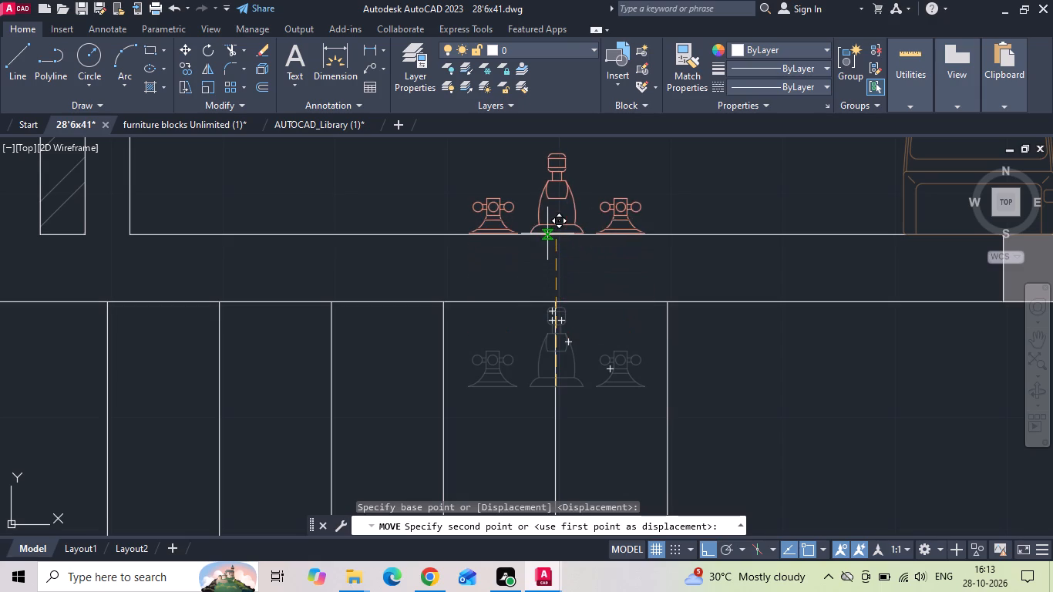
left_click(547, 234)
scroll(540, 307, "down", 3)
scroll(666, 292, "down", 2)
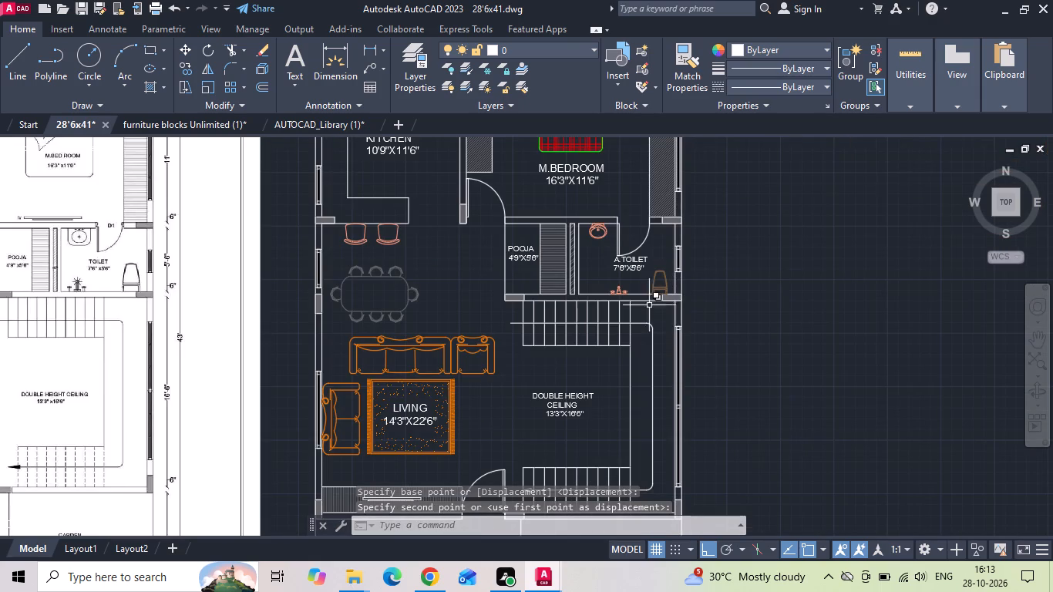
Shift the pillar tap along the A.TOILET wall, away from the WC and towards the POOJA side.
scroll(628, 280, "up", 4)
left_click_drag(638, 304, 613, 323)
left_click(498, 333)
right_click(498, 333)
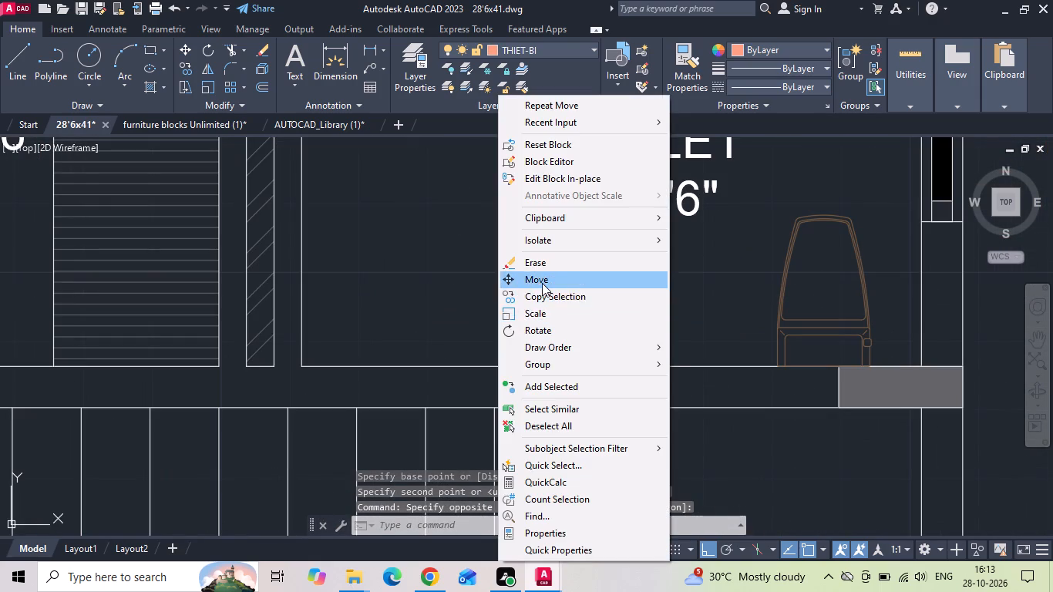
left_click(542, 283)
left_click(686, 287)
left_click(603, 293)
Copy the pillar tap into the 7'10"X5'6" A.TOILET beside DRESS on the other floor plan.
left_click_drag(562, 337, 517, 347)
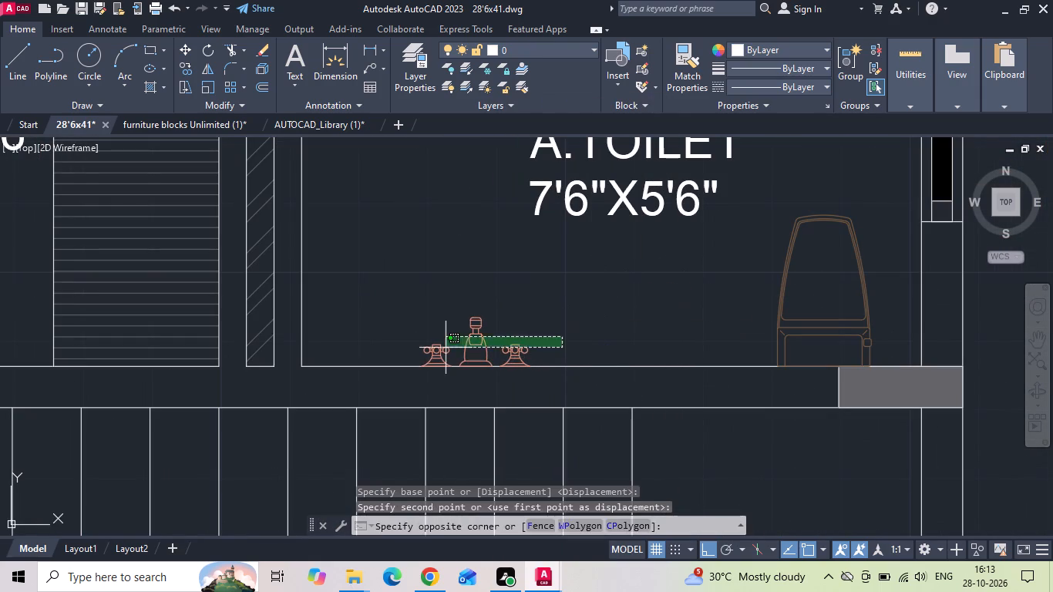
left_click(439, 348)
right_click(438, 348)
left_click(502, 293)
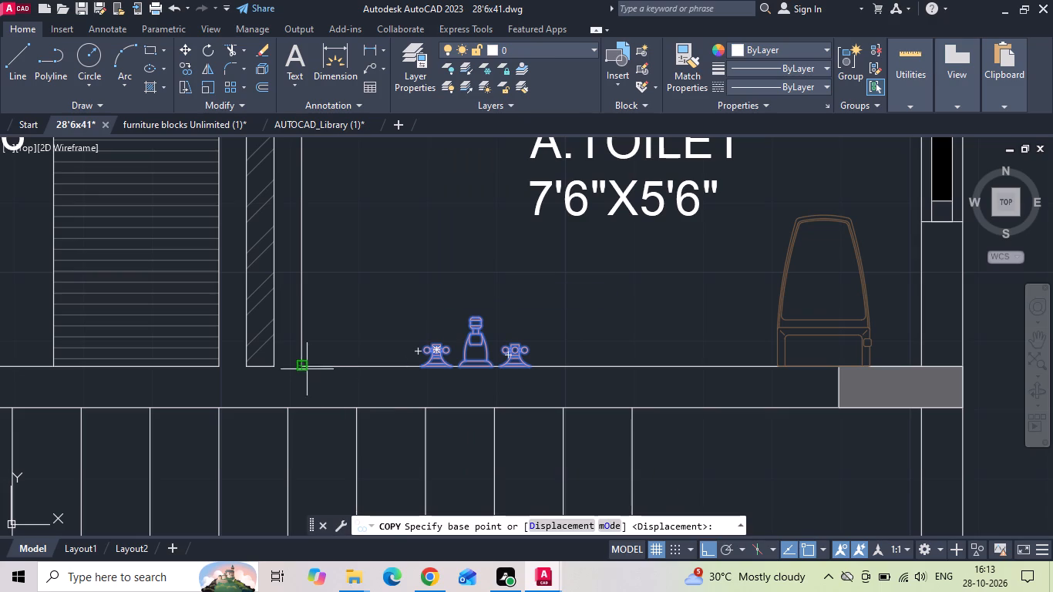
left_click(305, 368)
scroll(765, 315, "down", 5)
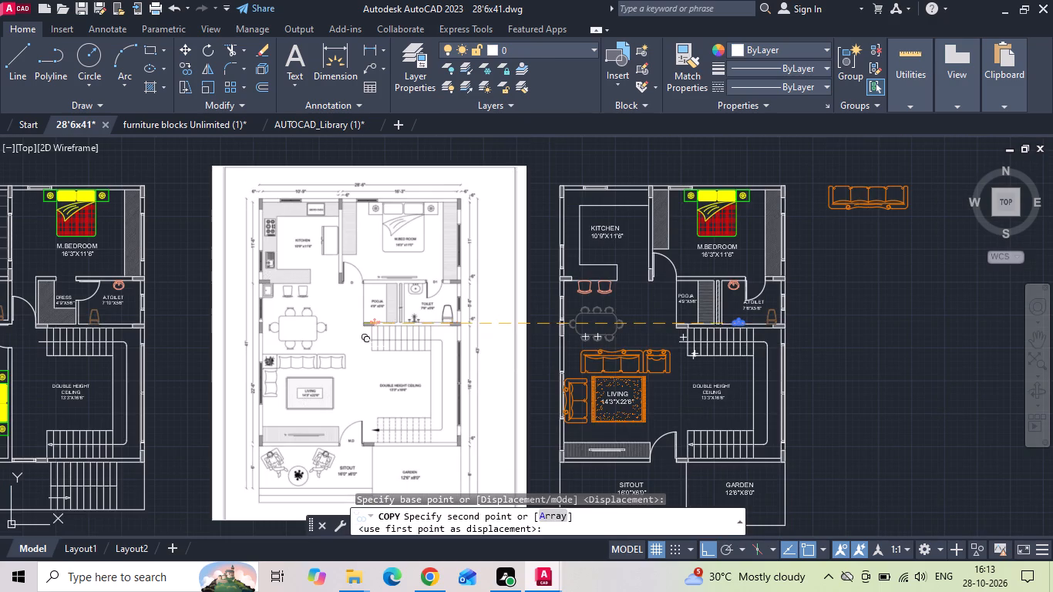
middle_click_drag(352, 345, 639, 328)
scroll(410, 298, "up", 3)
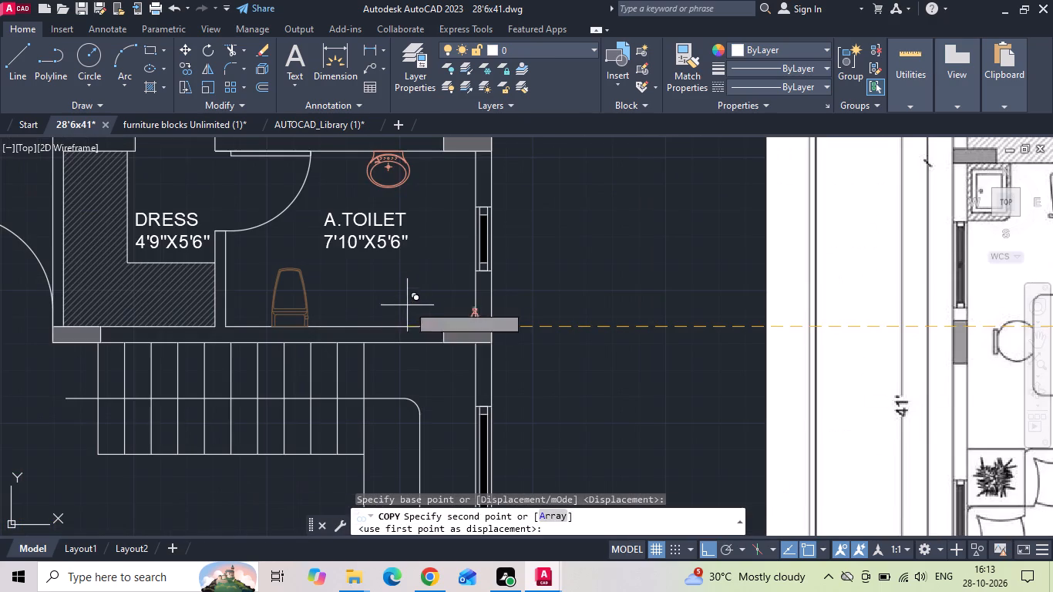
left_click(338, 284)
Place another copy of the pillar tap at the 10'9"X5'6" A.TOILET below the TERRACE.
middle_click_drag(345, 283, 466, 285)
scroll(488, 291, "down", 2)
middle_click_drag(348, 316, 654, 312)
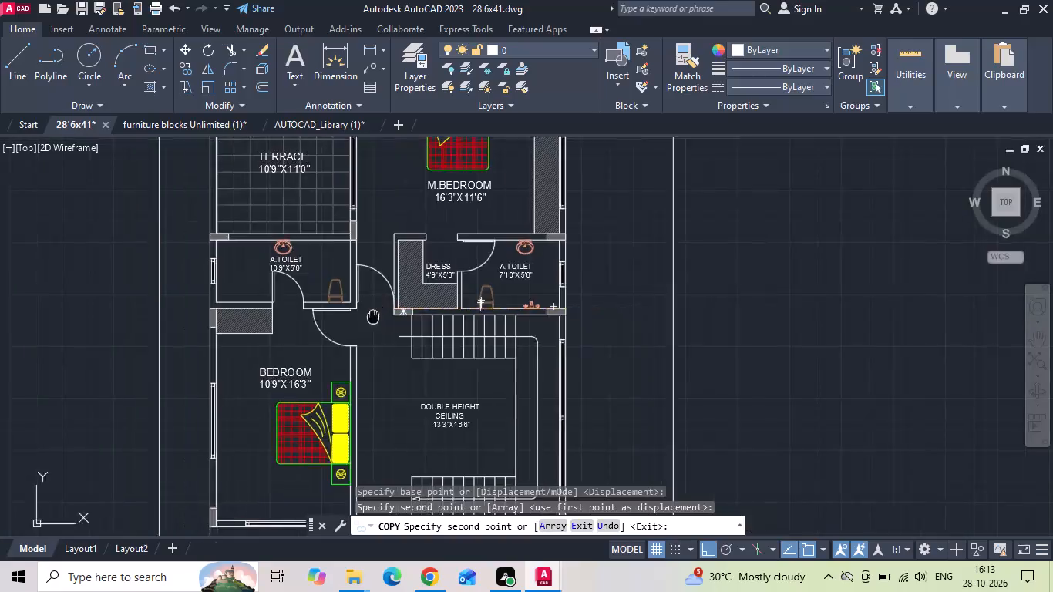
middle_click_drag(654, 312, 830, 311)
scroll(691, 283, "up", 3)
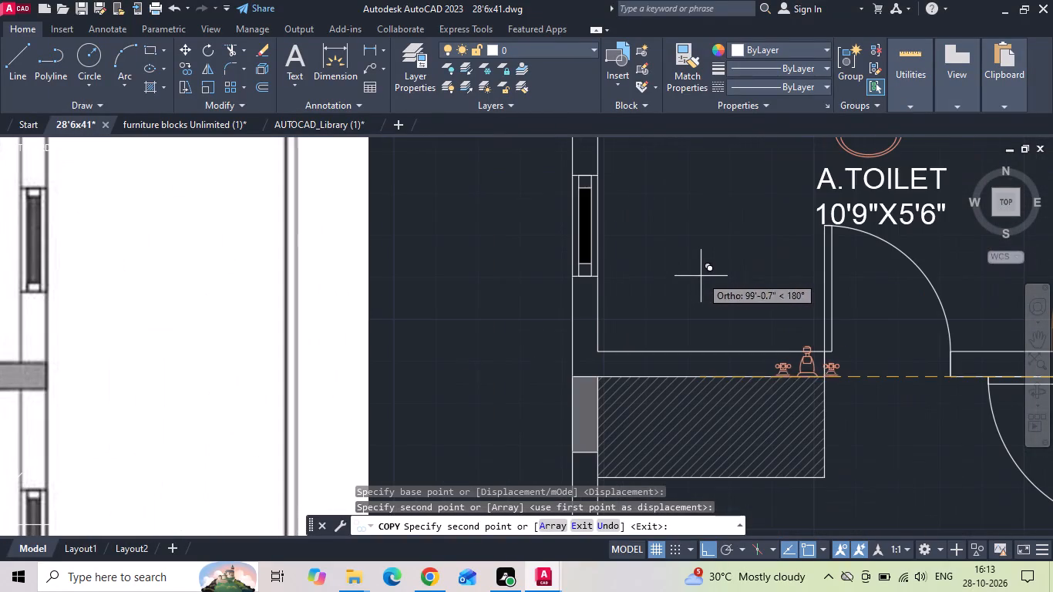
left_click(617, 263)
scroll(631, 306, "down", 3)
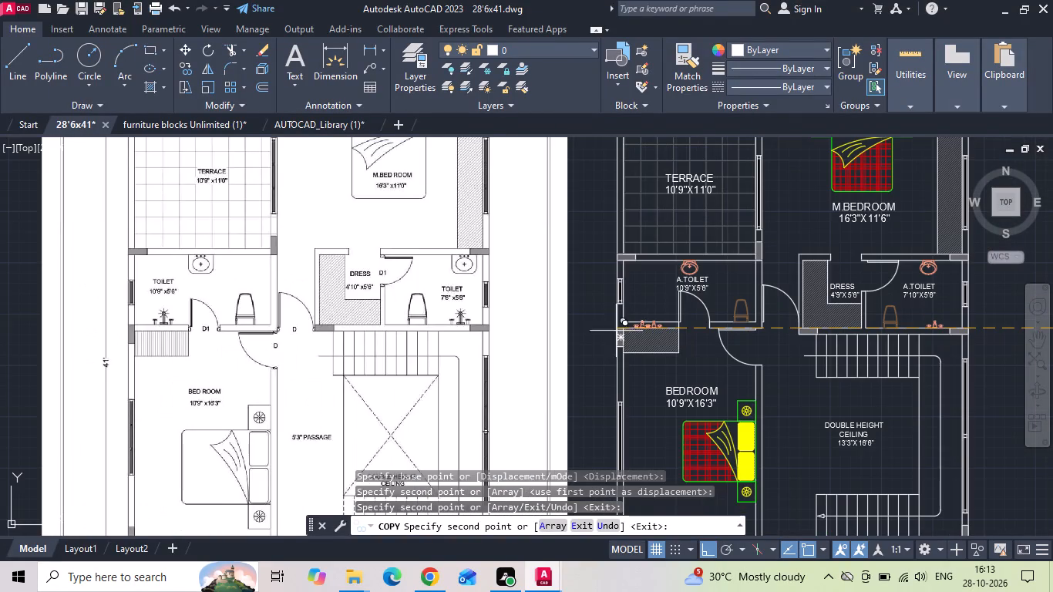
key("Escape")
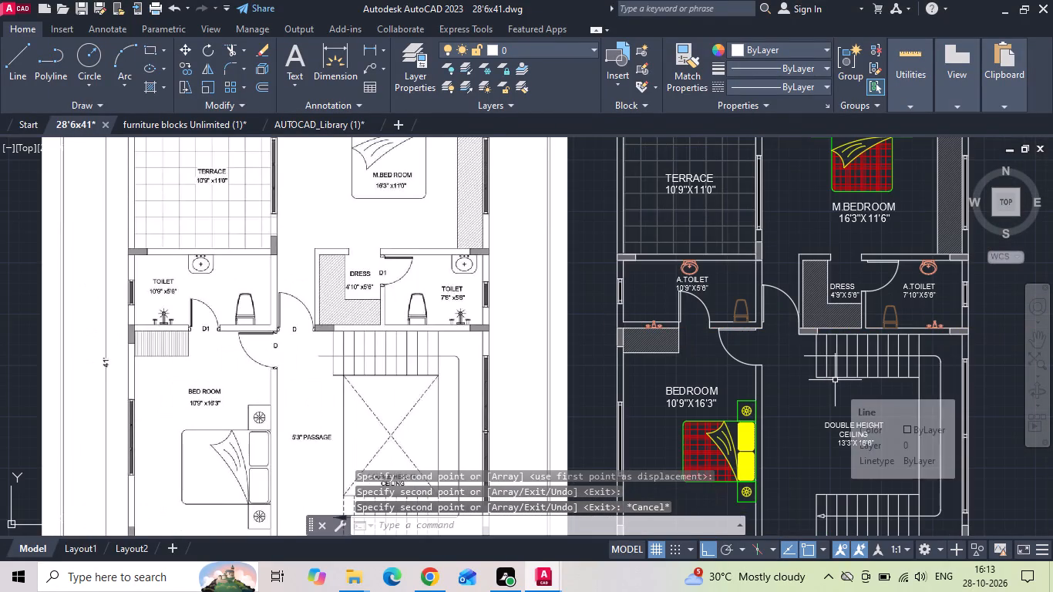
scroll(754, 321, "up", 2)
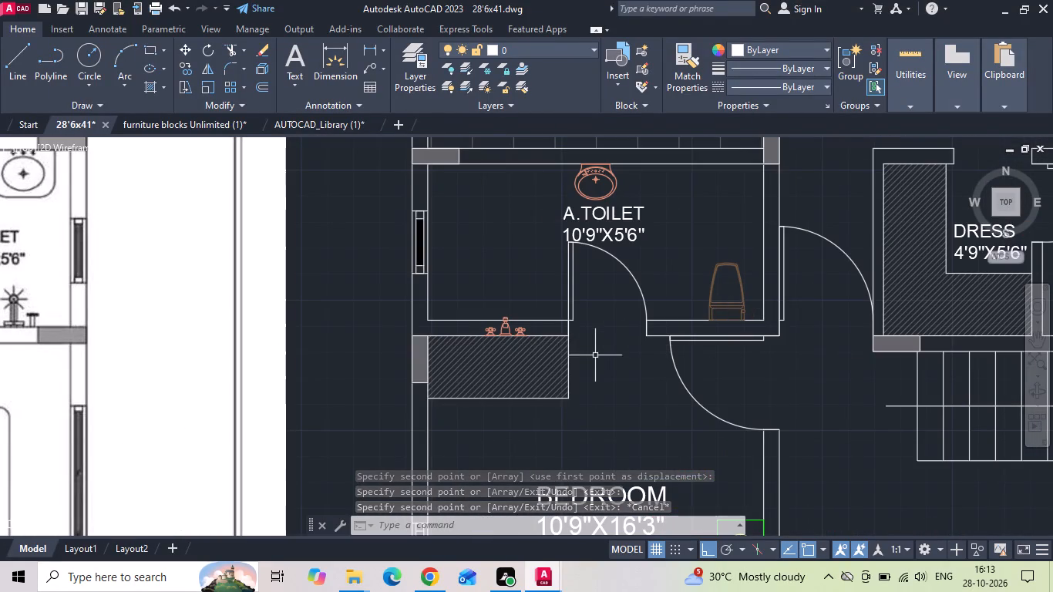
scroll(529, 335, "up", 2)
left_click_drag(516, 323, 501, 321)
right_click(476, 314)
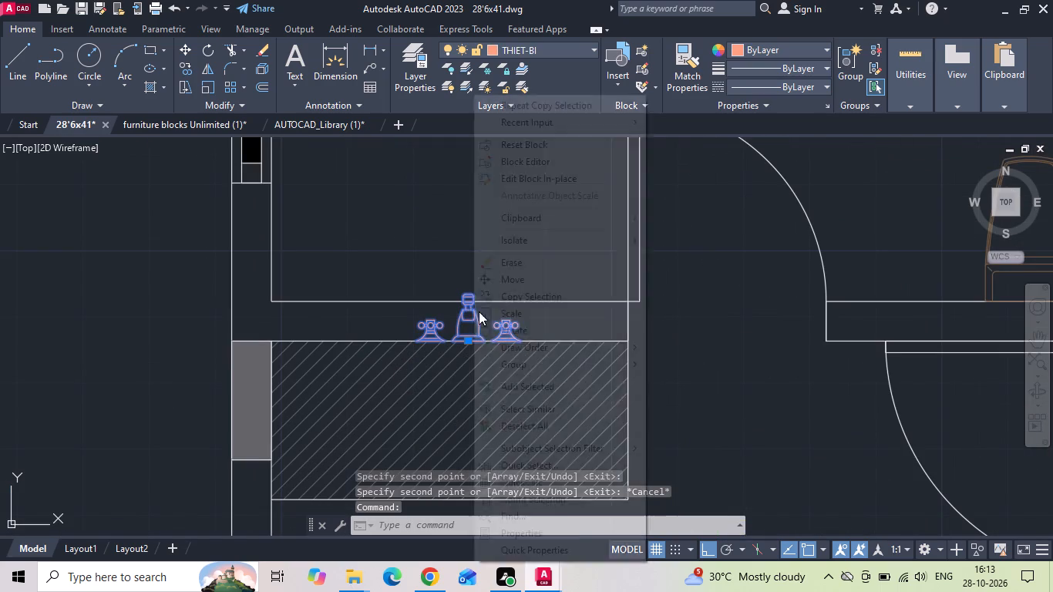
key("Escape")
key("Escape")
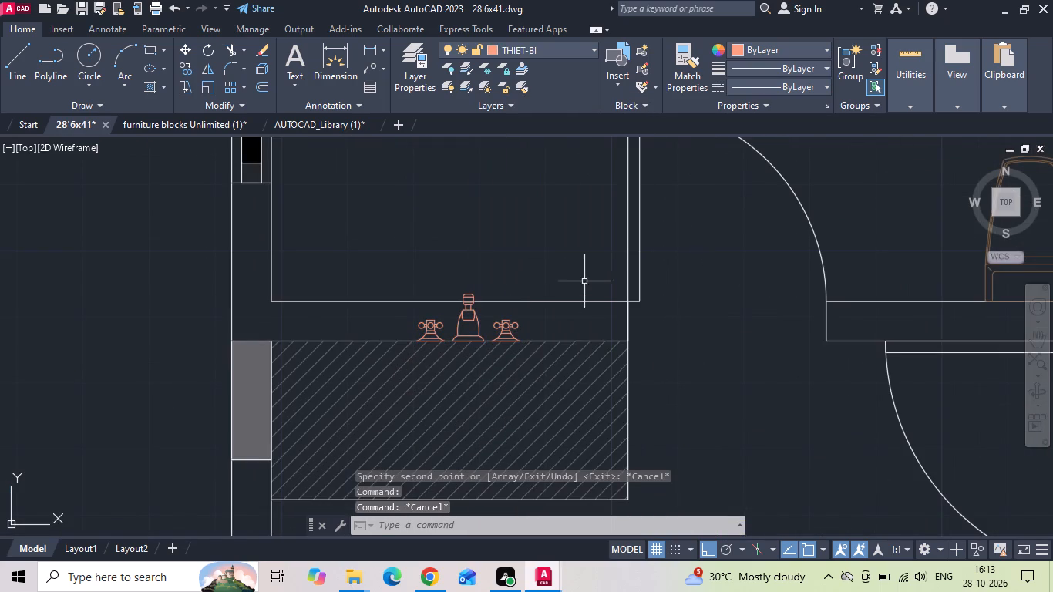
Move the 10'9"X5'6" A.TOILET's bedroom-side wall, its door, the WC, the hatched wardrobe and the BEDROOM door 6" down into the bedroom.
left_click_drag(604, 289, 601, 298)
left_click(578, 316)
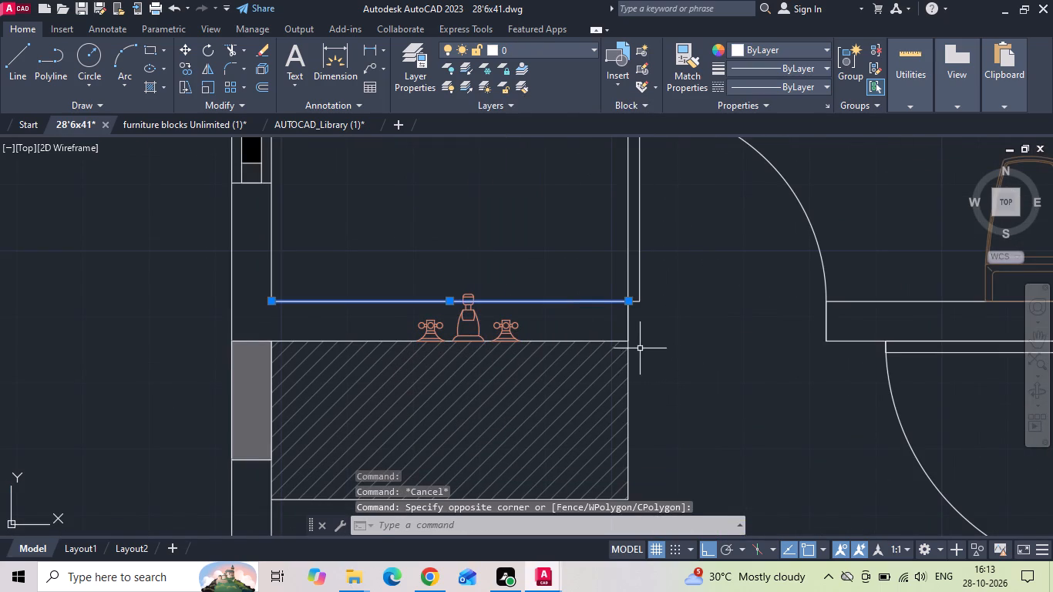
left_click(636, 326)
left_click(585, 253)
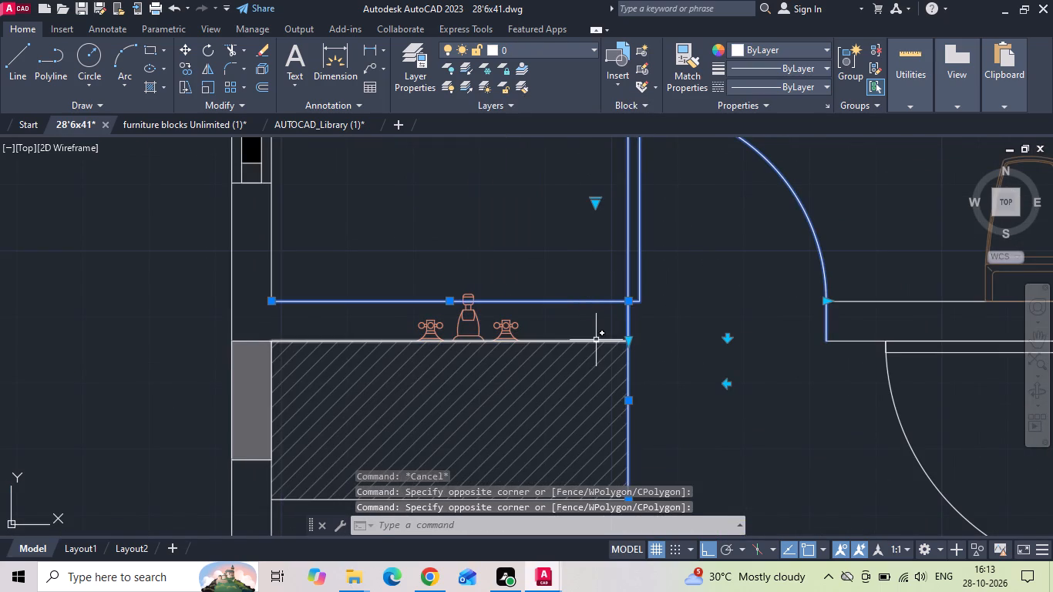
left_click_drag(599, 323, 577, 390)
left_click(576, 393)
scroll(570, 301, "down", 2)
left_click_drag(624, 366, 597, 387)
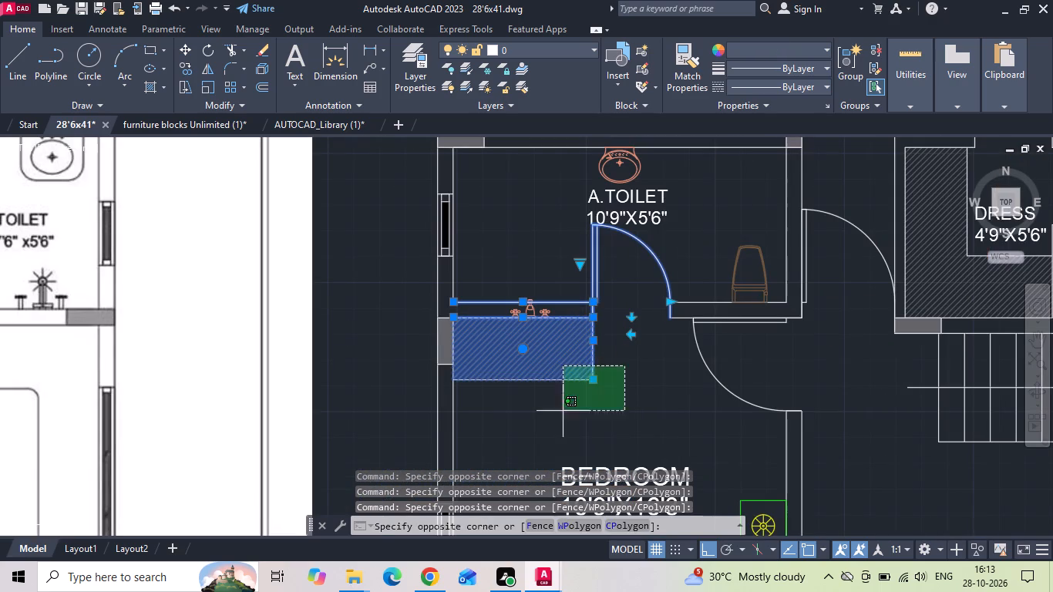
left_click(544, 421)
left_click_drag(717, 398, 707, 376)
left_click(663, 271)
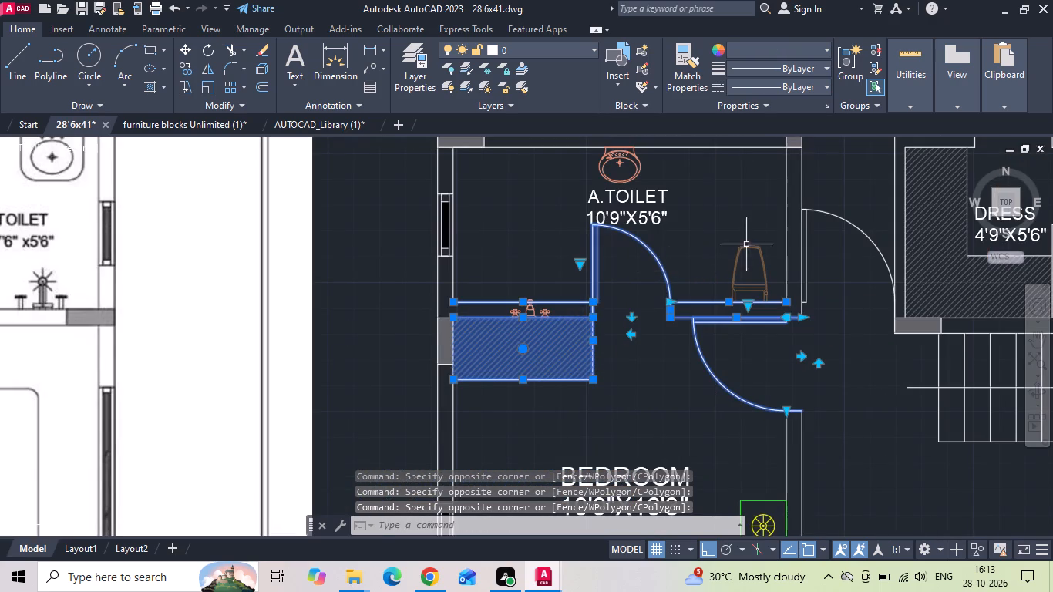
left_click_drag(748, 227, 733, 274)
left_click(715, 308)
middle_click_drag(810, 340, 723, 336)
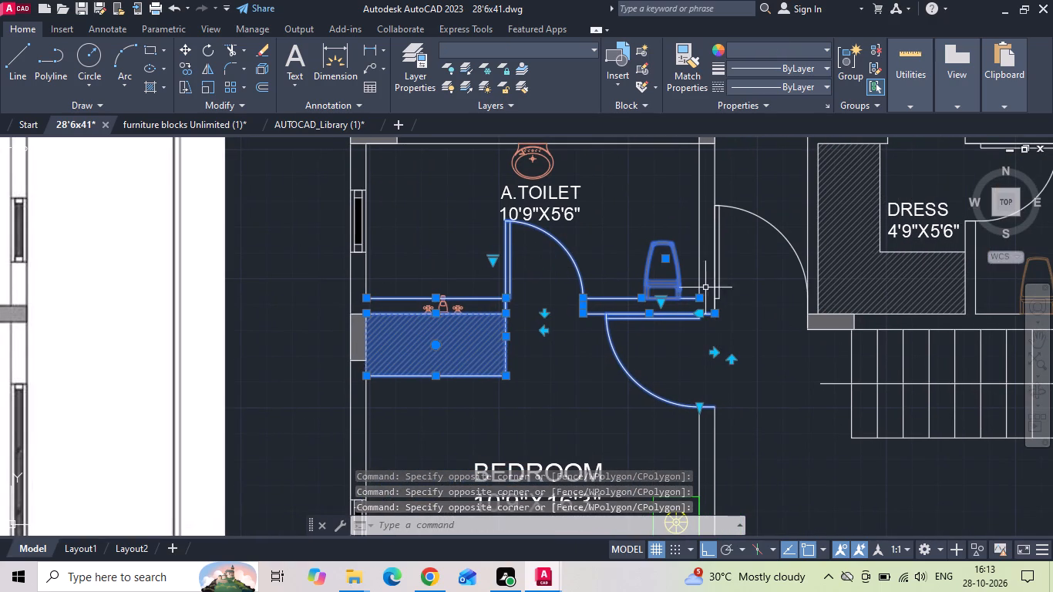
scroll(748, 453, "up", 2)
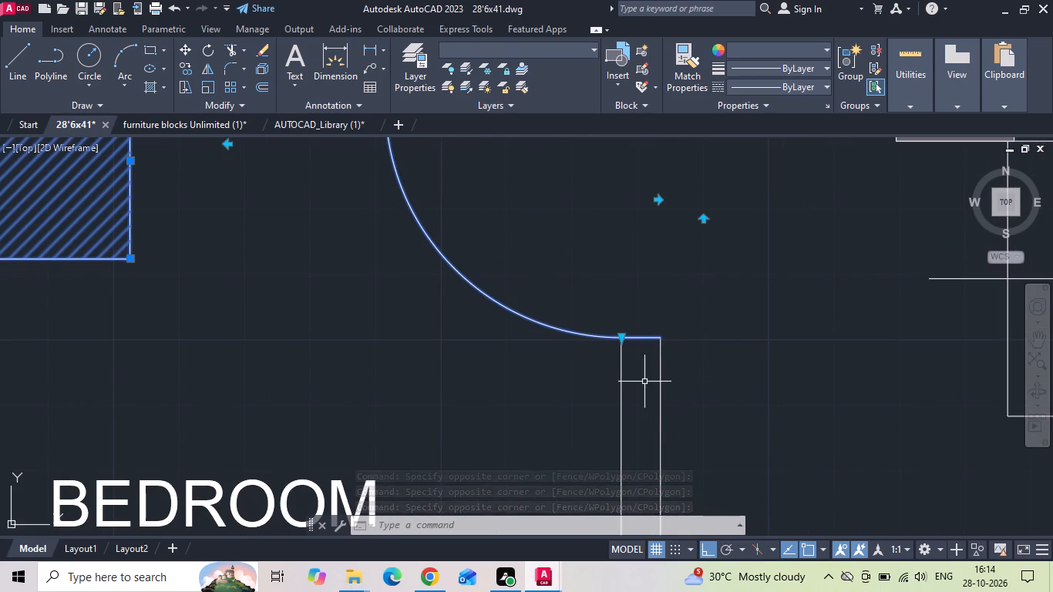
left_click_drag(644, 382, 644, 362)
left_click(638, 300)
right_click(655, 286)
left_click(688, 301)
left_click_drag(765, 294, 764, 314)
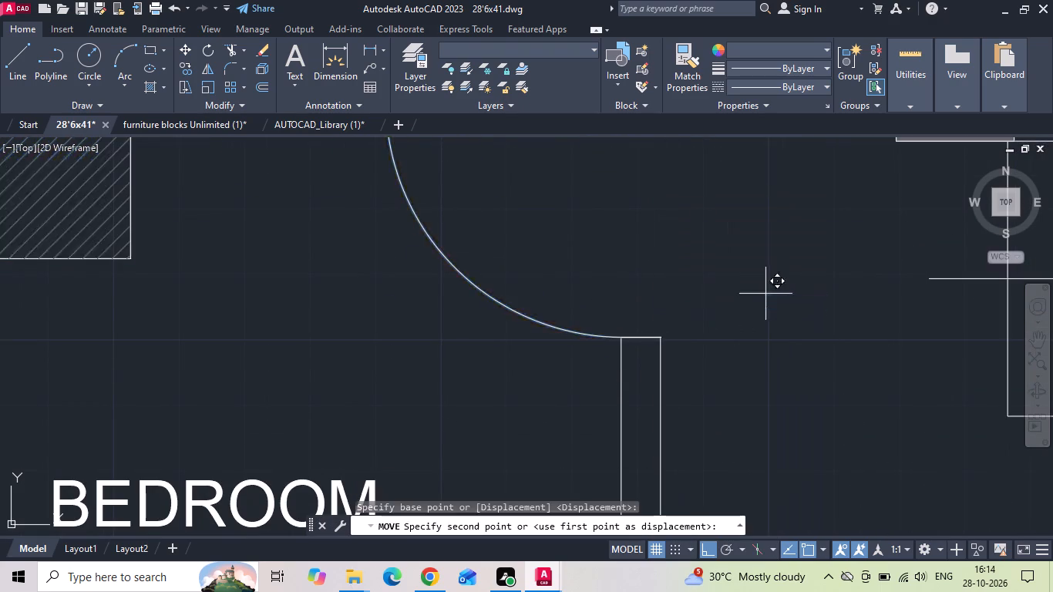
left_click_drag(764, 314, 762, 325)
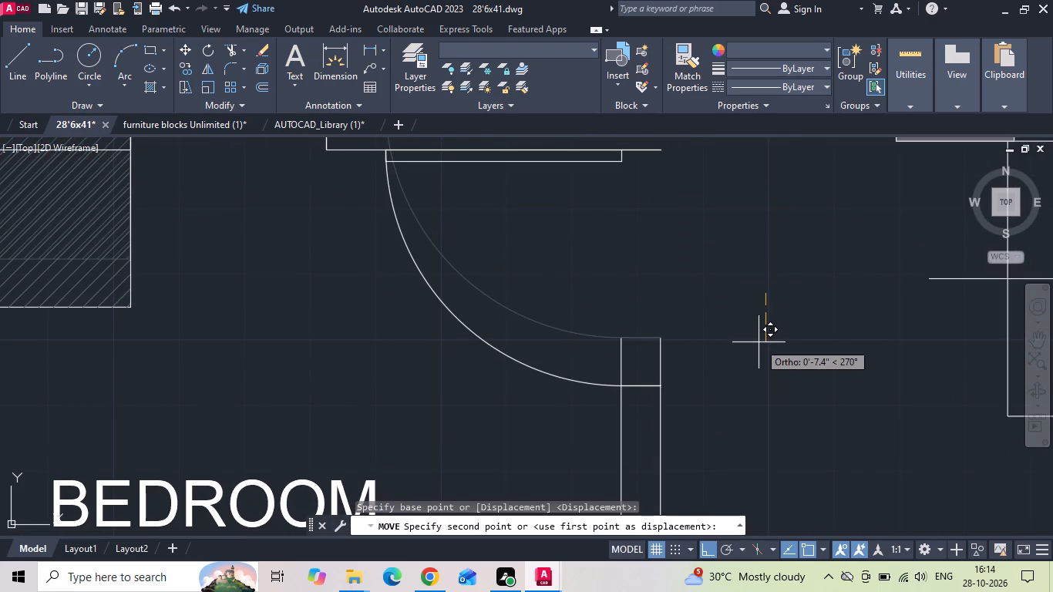
key("6")
key("Return")
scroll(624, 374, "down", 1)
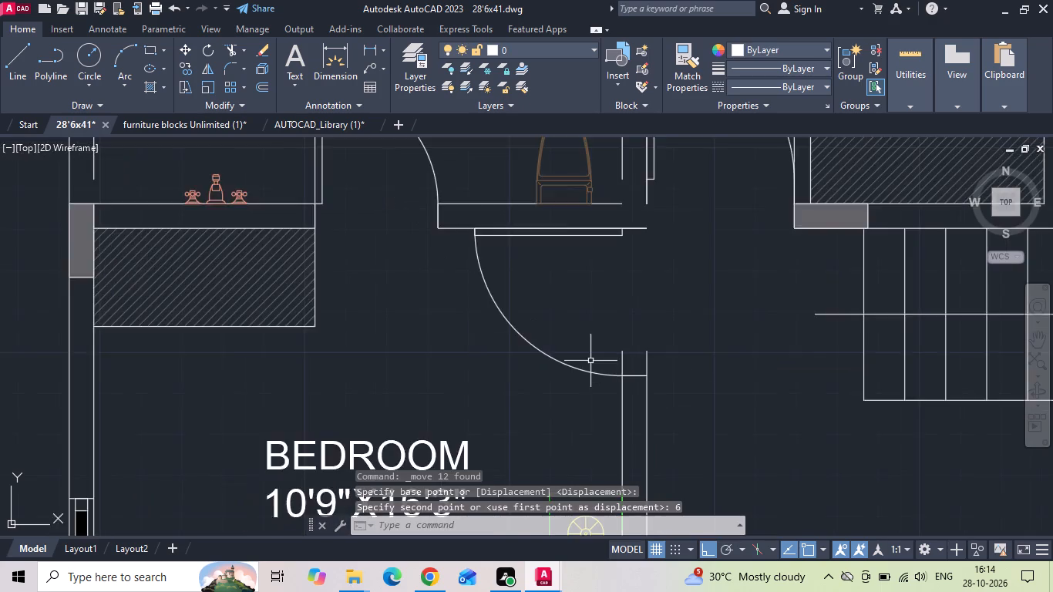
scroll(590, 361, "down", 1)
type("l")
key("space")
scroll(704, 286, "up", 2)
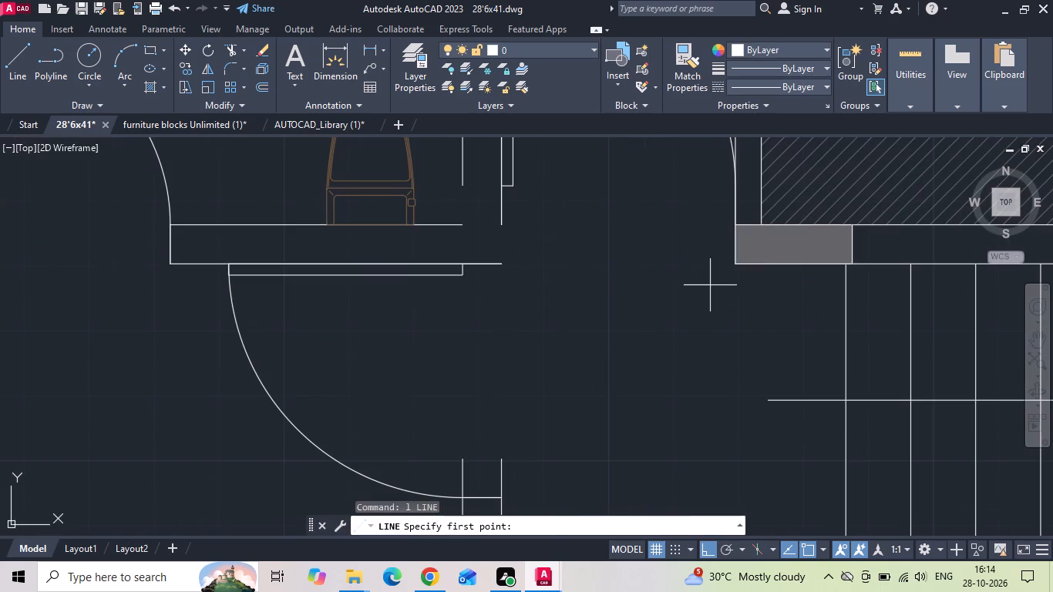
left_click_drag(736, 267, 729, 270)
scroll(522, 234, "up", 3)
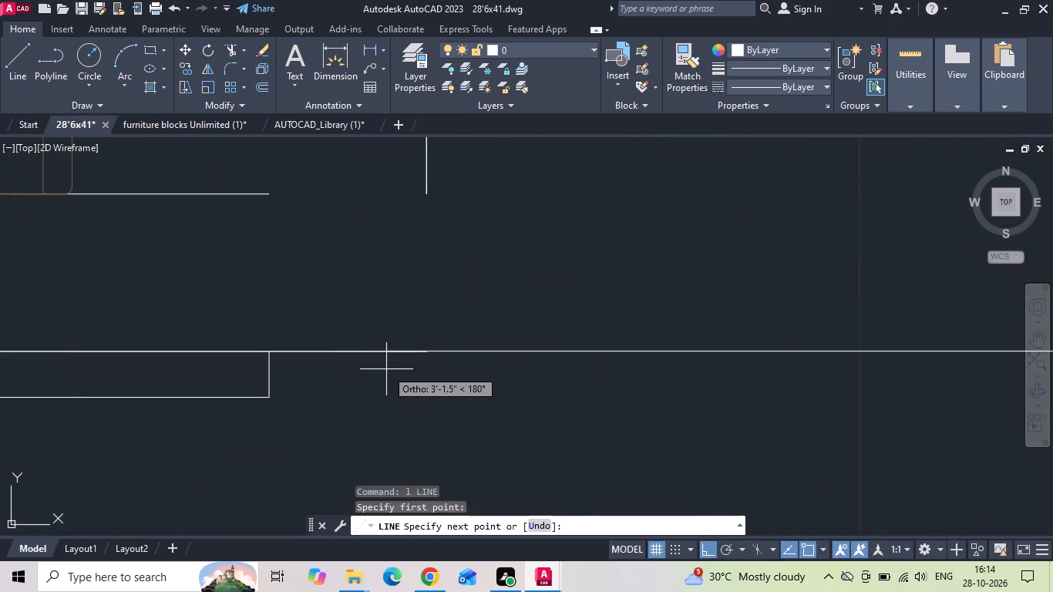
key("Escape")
Fillet the inner and outer wall lines at the A.TOILET corner beside the WC to close the corner.
scroll(502, 359, "down", 3)
key("f")
key("space")
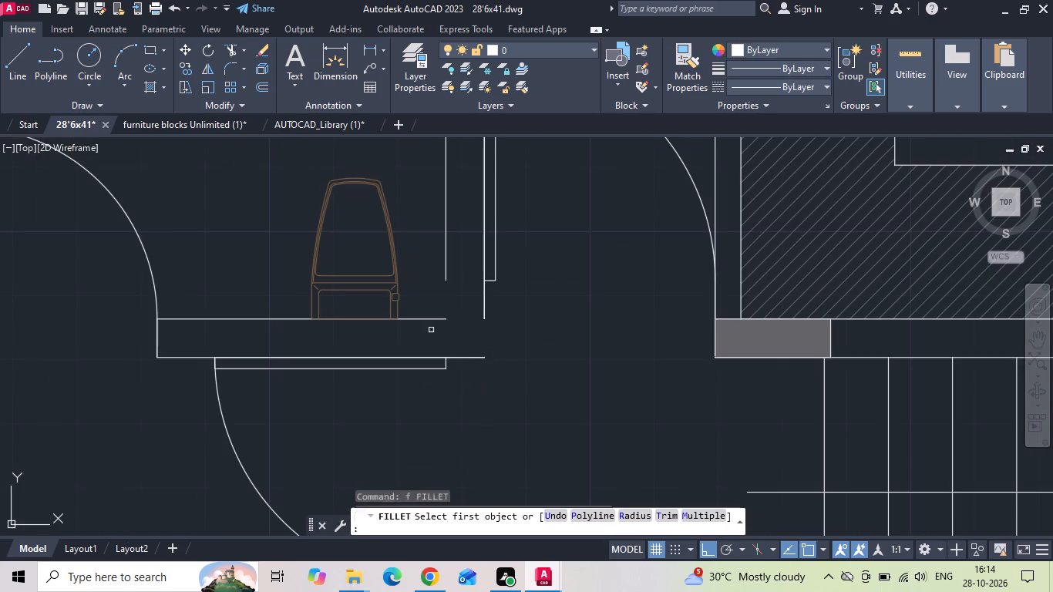
left_click(425, 321)
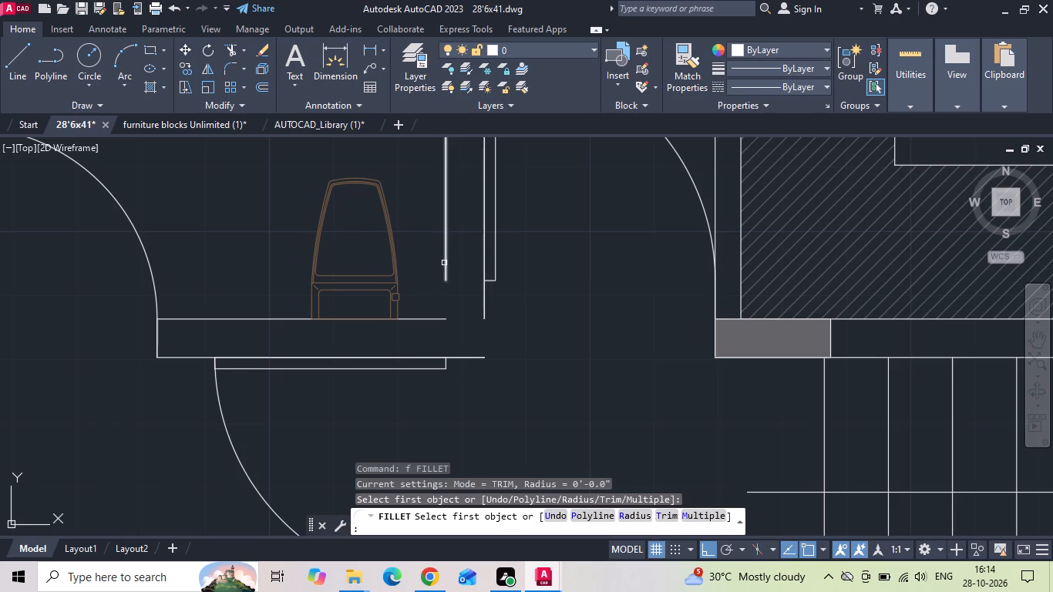
left_click(444, 263)
left_click(435, 317)
key("space")
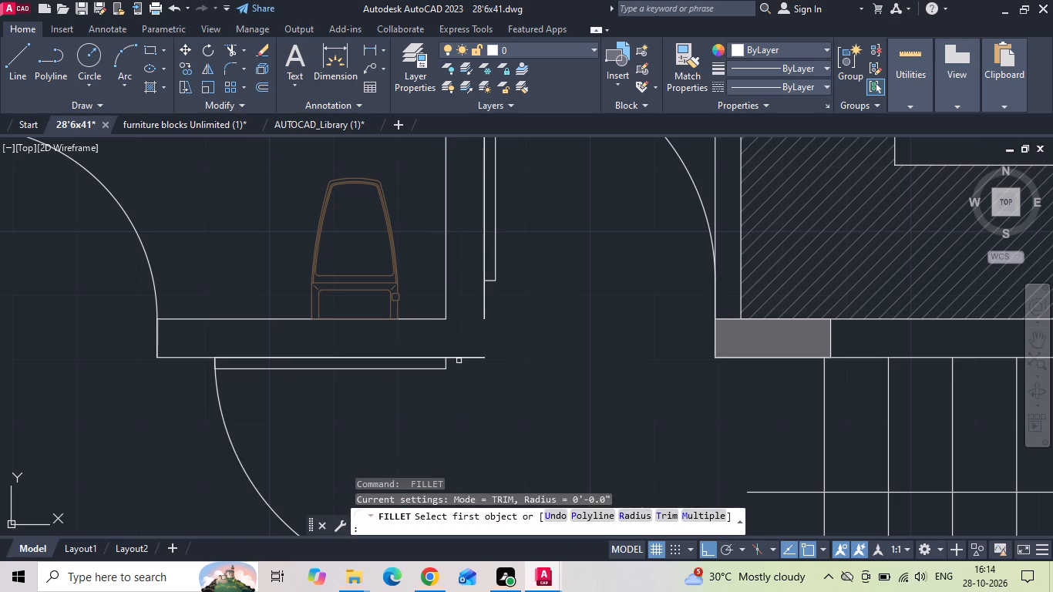
left_click(199, 358)
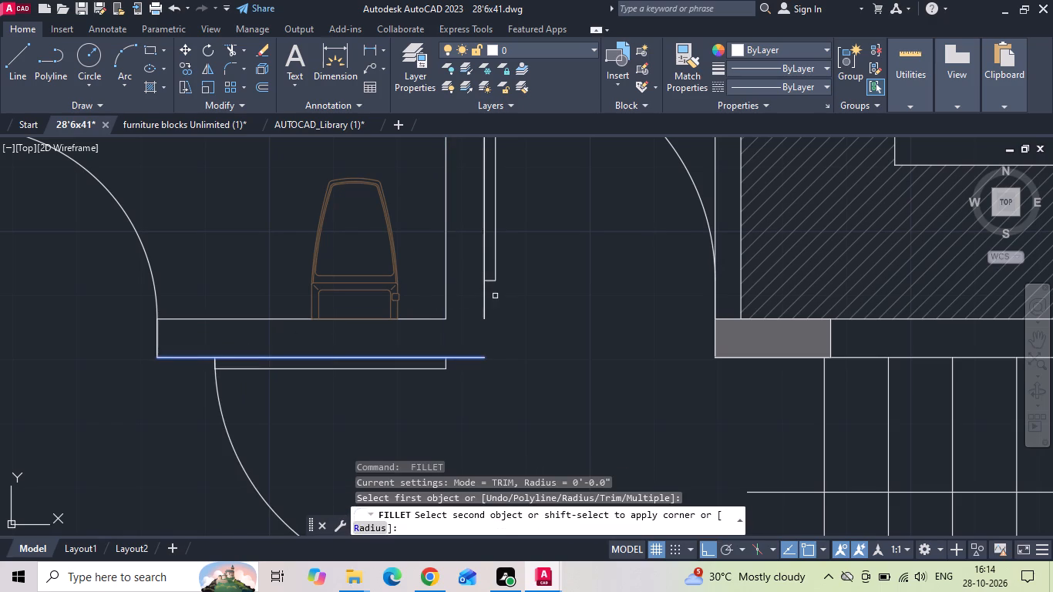
scroll(482, 340, "down", 2)
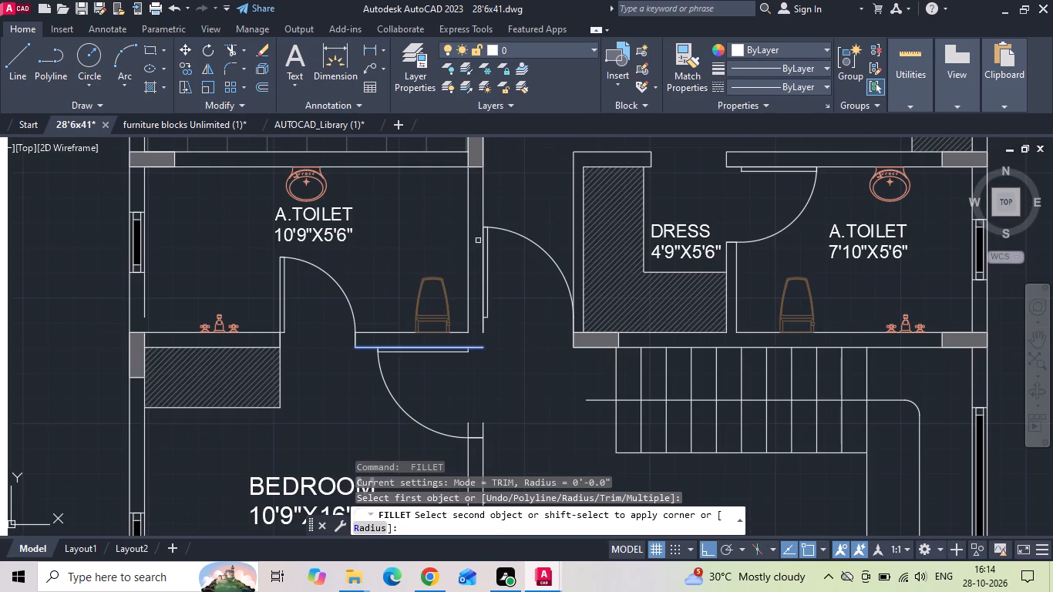
left_click(484, 204)
Fillet the window-side wall's inner lines to the A.TOILET wall face near the tap and to the wardrobe's back line.
scroll(93, 354, "up", 2)
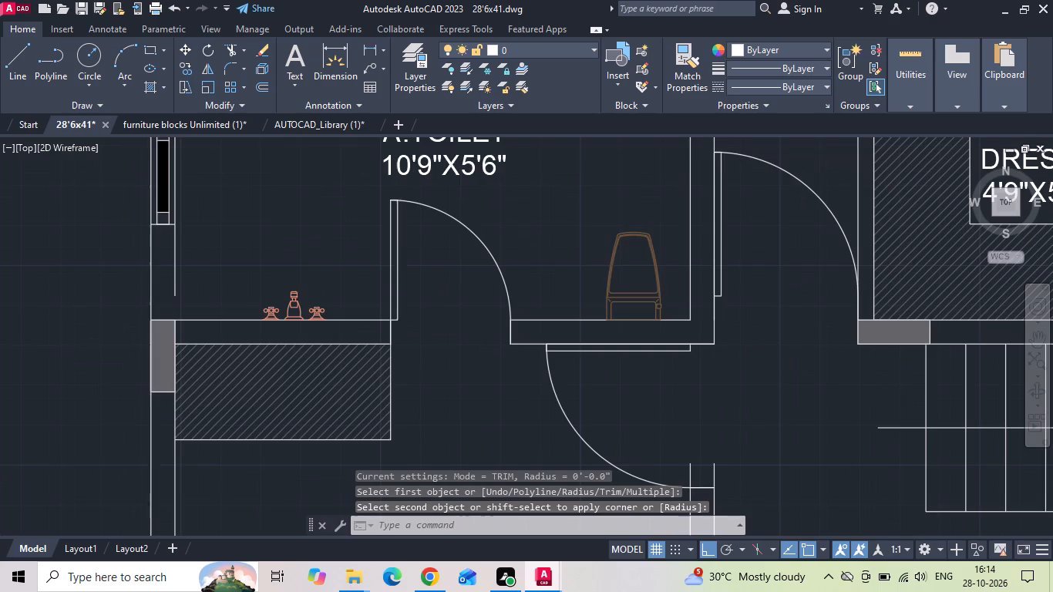
key("f")
key("space")
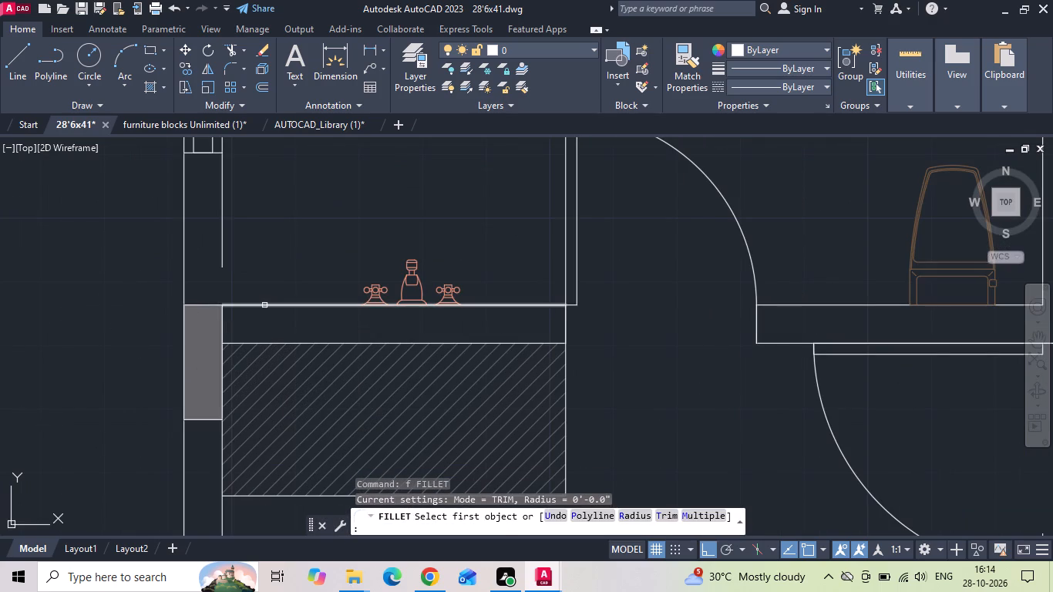
left_click(264, 305)
left_click(222, 253)
middle_click_drag(230, 384, 301, 263)
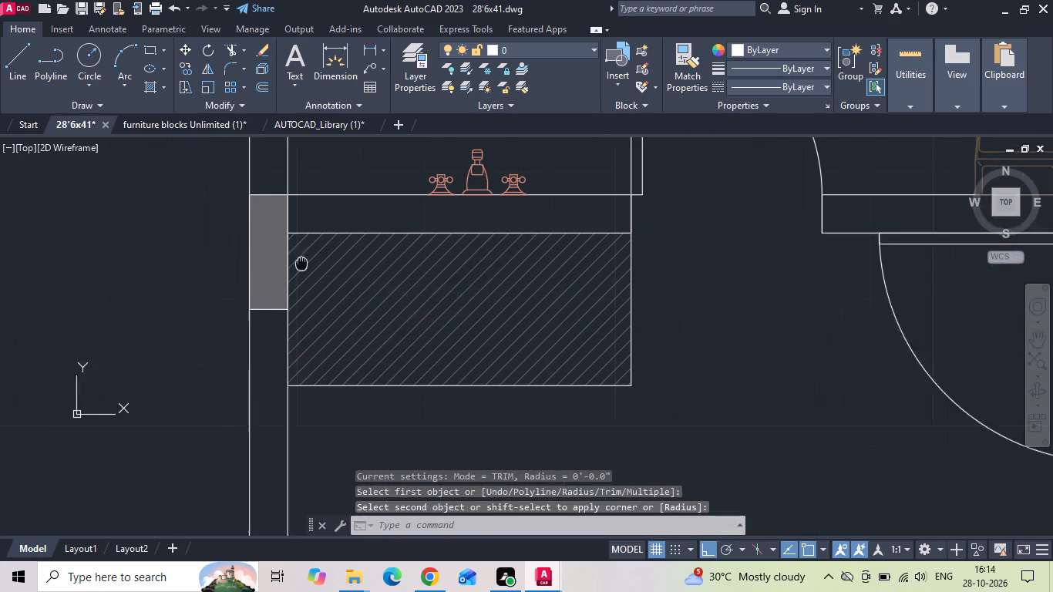
key("space")
left_click(292, 426)
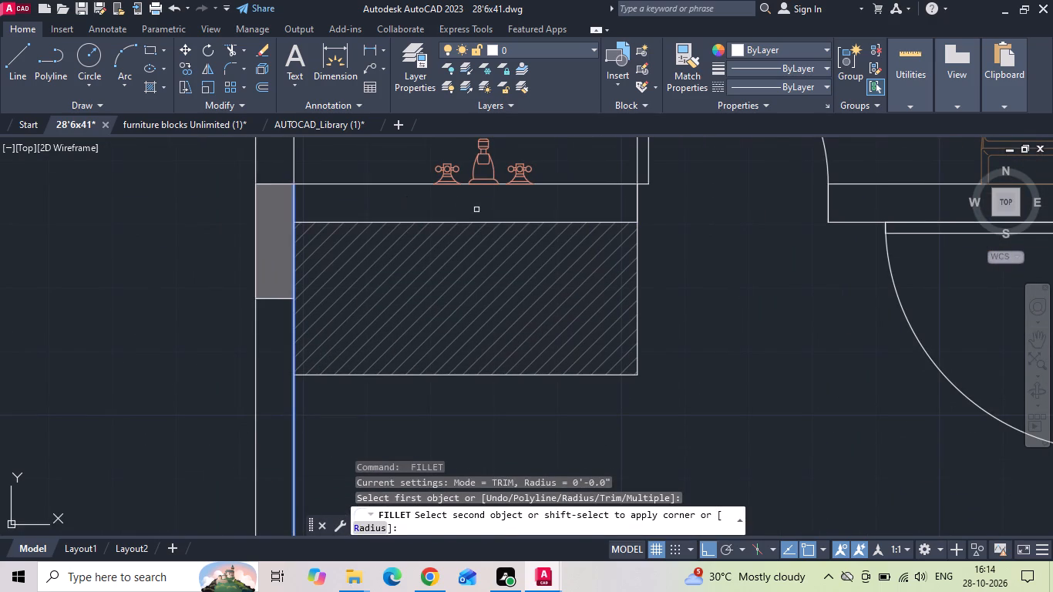
left_click(481, 221)
scroll(393, 266, "down", 1)
key("Escape")
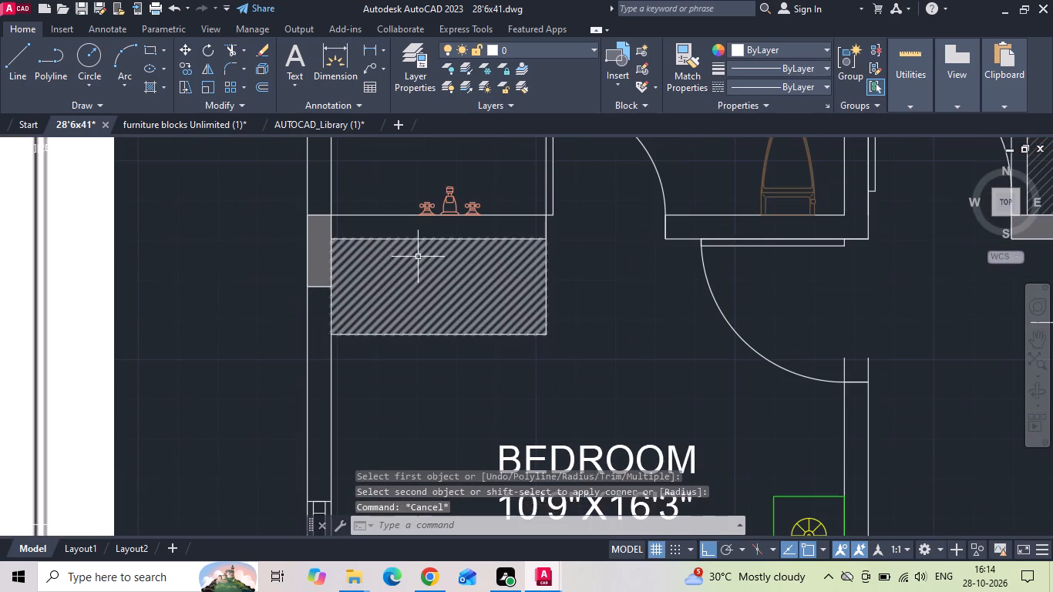
Trim the wall line ends projecting past the BEDROOM door jamb above the bed.
scroll(419, 257, "down", 2)
scroll(627, 307, "up", 2)
key("t")
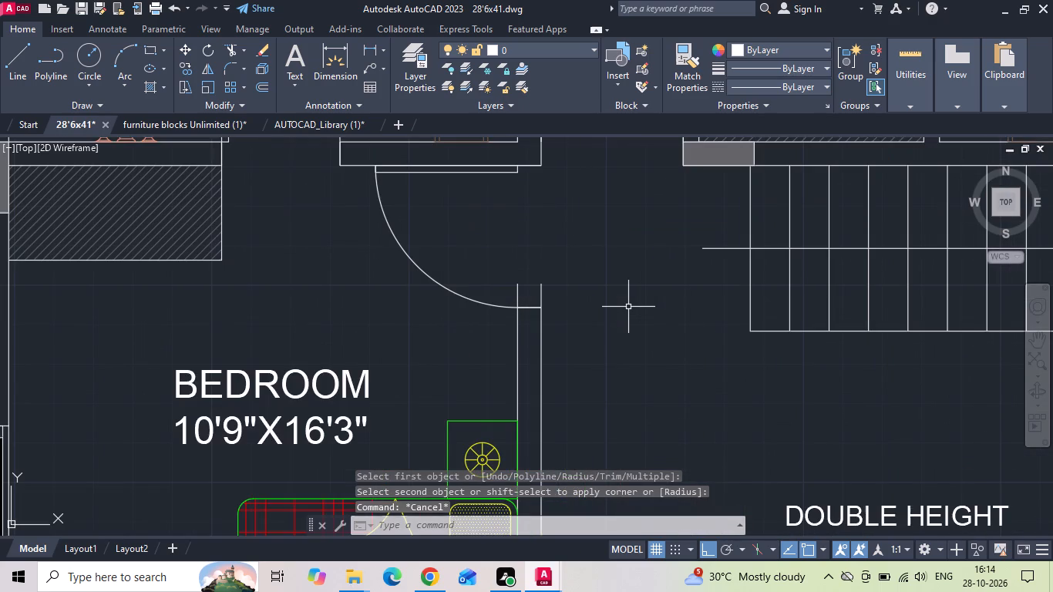
key("r")
key("space")
left_click_drag(501, 297, 580, 284)
scroll(581, 283, "down", 2)
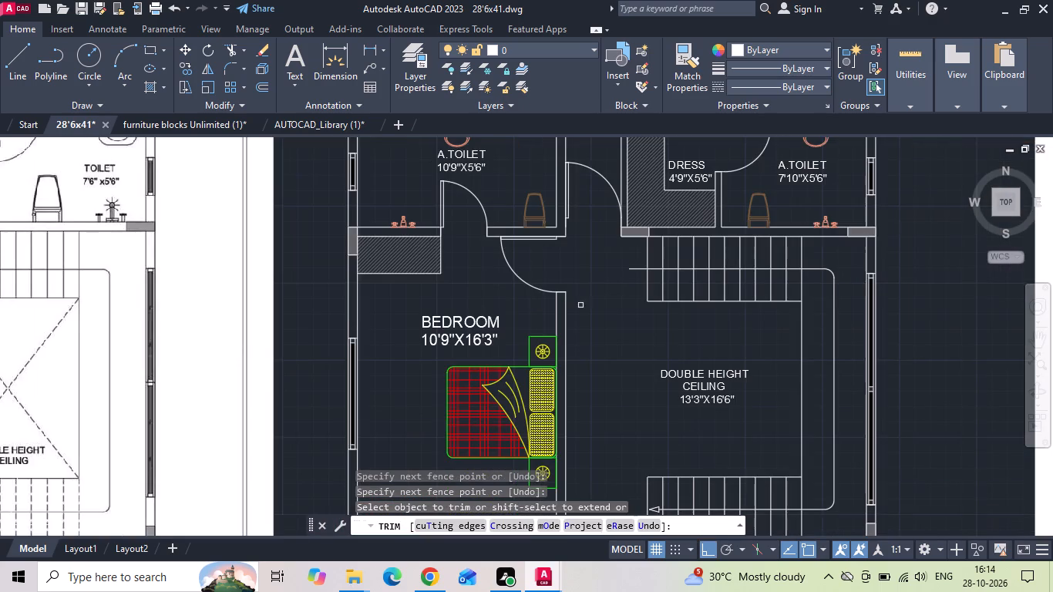
middle_click_drag(576, 354, 570, 255)
key("Escape")
Move the bed with its side tables slightly down along the BEDROOM wall, away from the door.
left_click(499, 324)
left_click(460, 299)
right_click(459, 299)
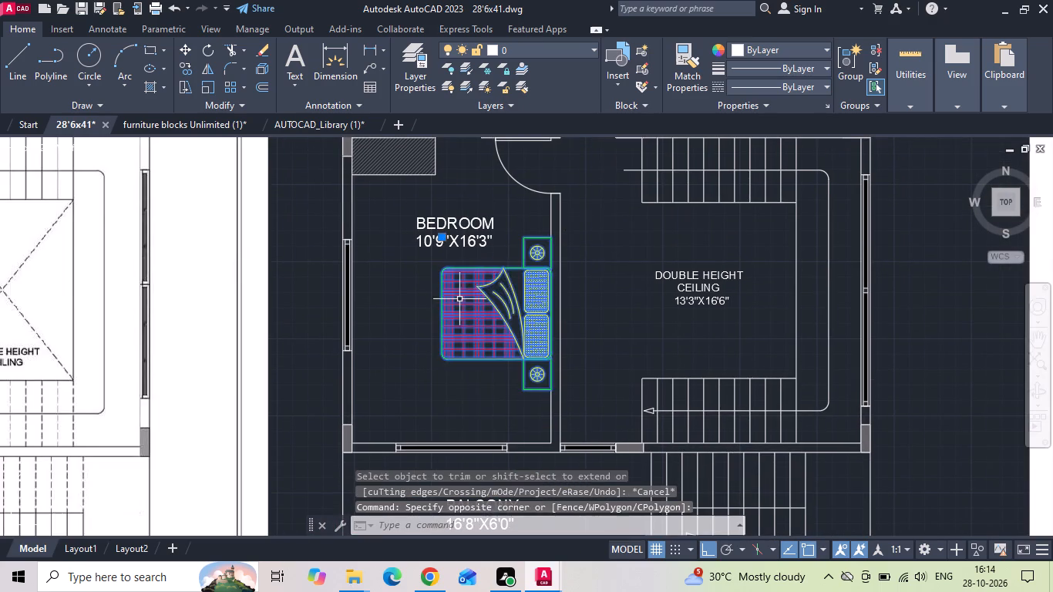
left_click(492, 284)
scroll(560, 312, "up", 2)
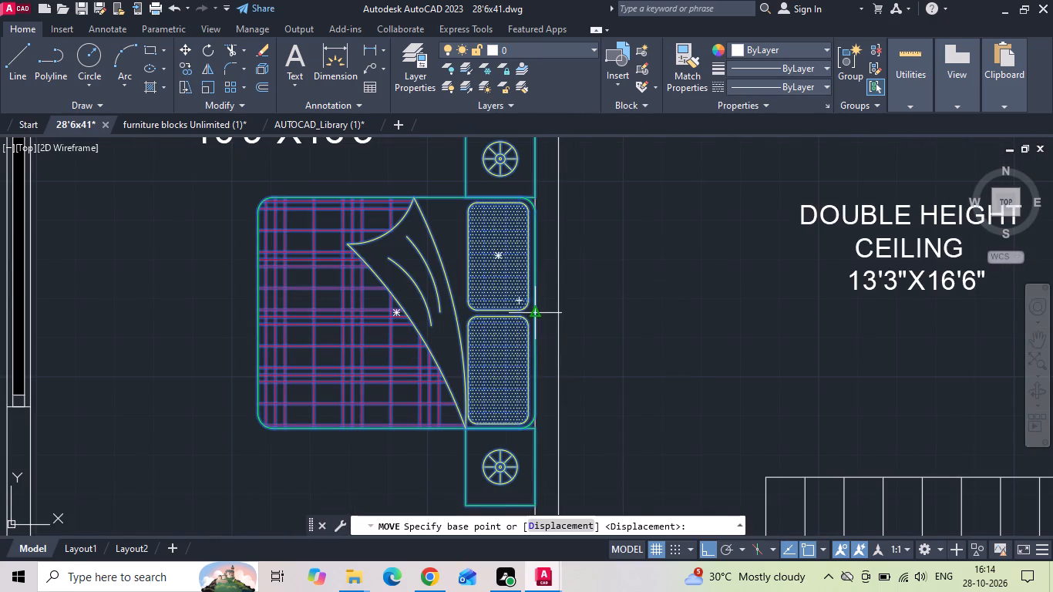
left_click(538, 314)
left_click(533, 329)
scroll(559, 304, "down", 2)
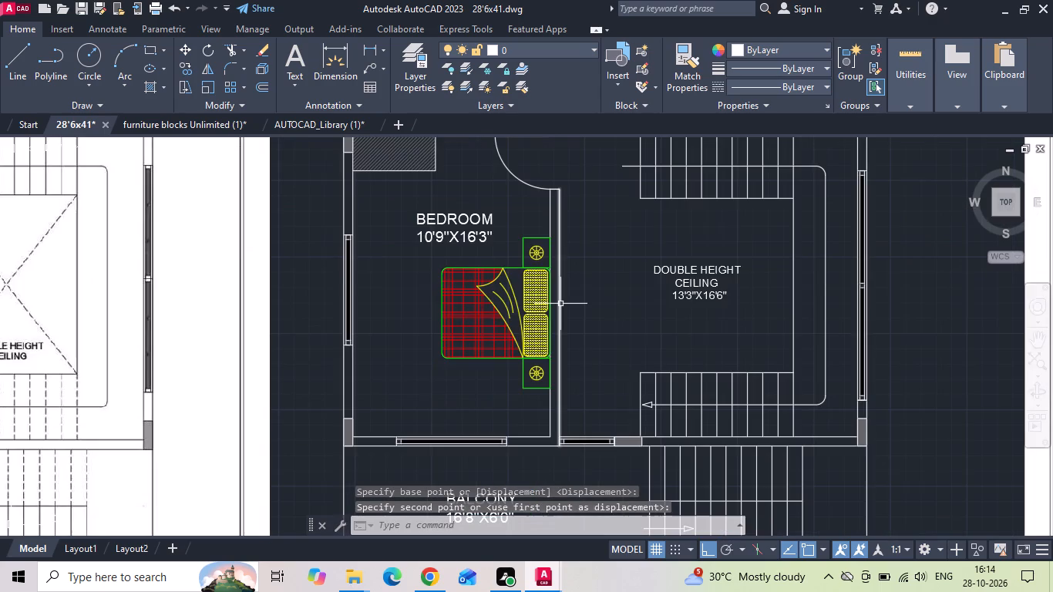
Save the 28'6x41 drawing.
key("ctrl+s")
scroll(560, 304, "down", 2)
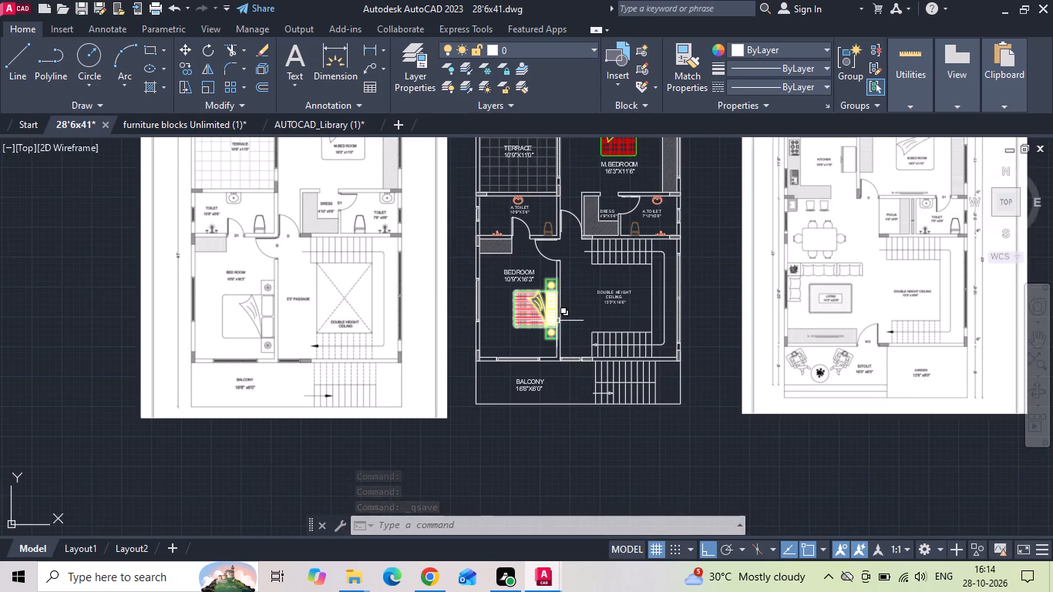
key("ctrl+s")
key("ctrl+s")
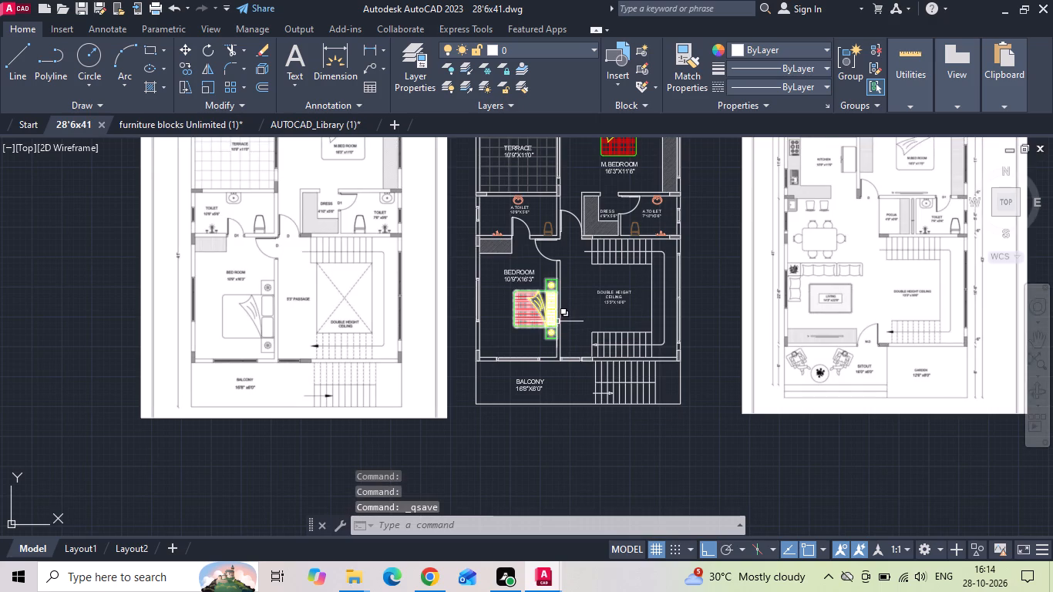
Change the tread lines of the lower stair flight beside DOUBLE HEIGHT CEILING to the ACAD_ISO02W100 linetype.
scroll(597, 331, "up", 2)
scroll(696, 340, "up", 2)
left_click_drag(768, 361, 659, 361)
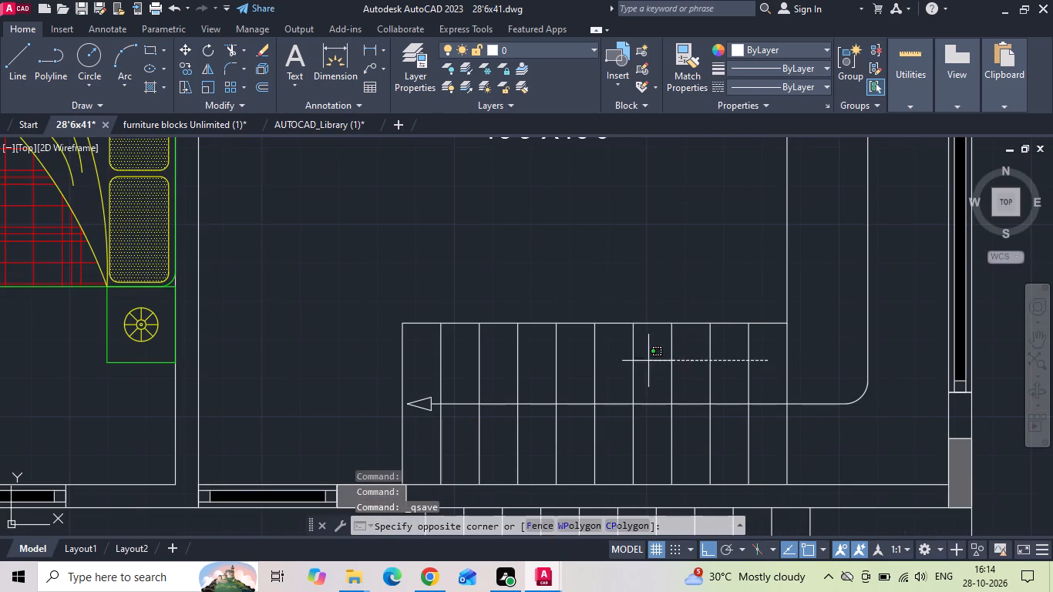
left_click(627, 360)
left_click(758, 87)
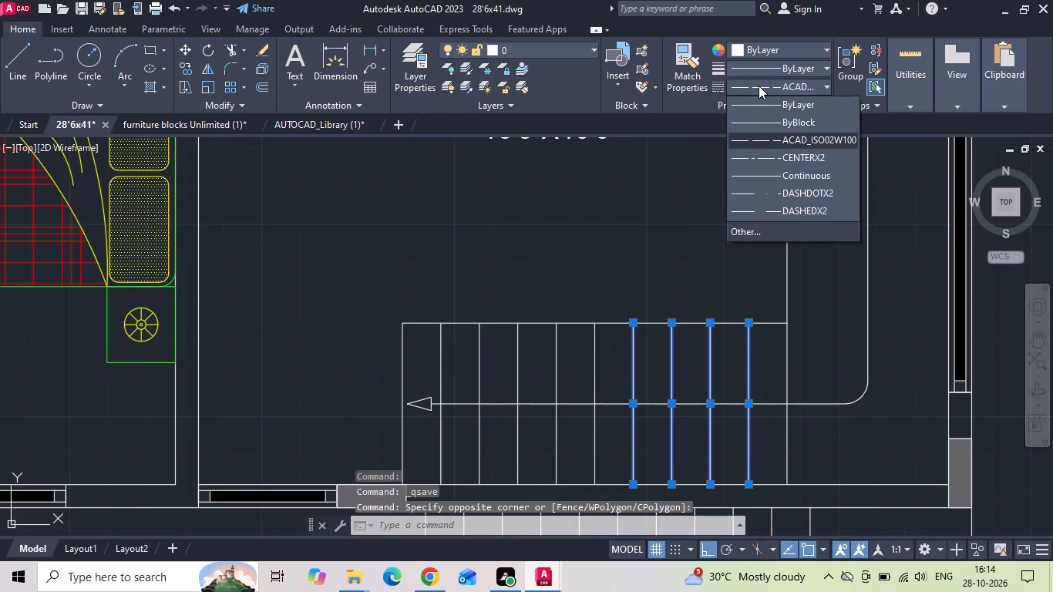
left_click(755, 146)
left_click_drag(612, 363, 527, 361)
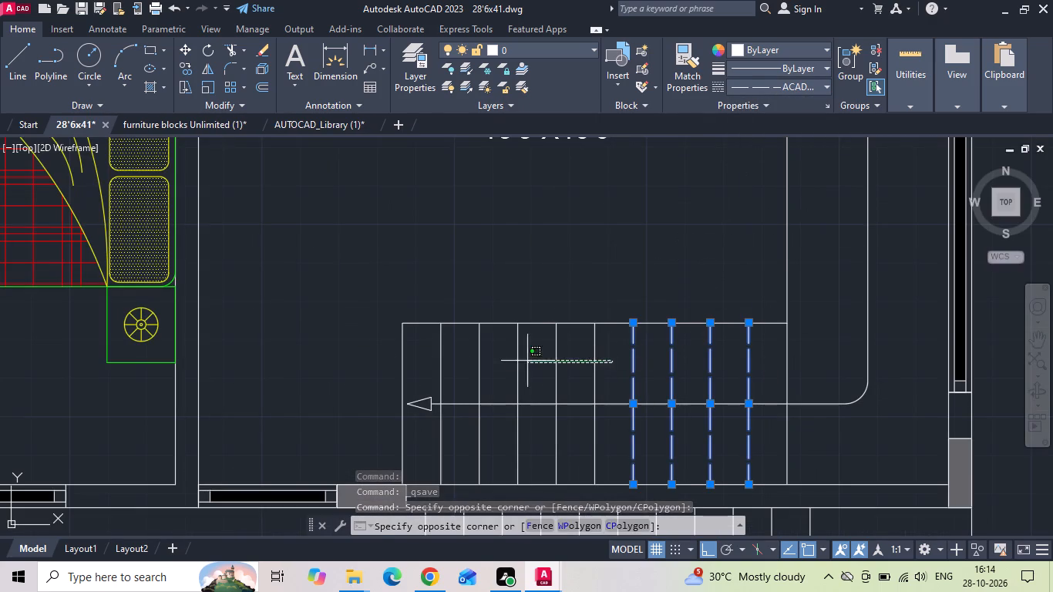
left_click(293, 371)
left_click(756, 89)
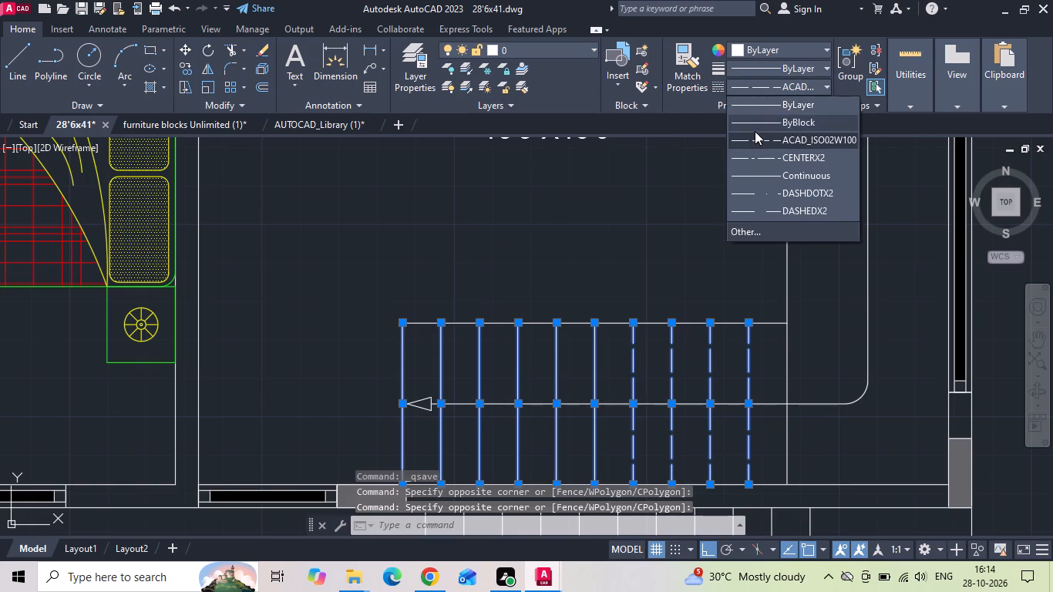
left_click(753, 140)
scroll(566, 183, "down", 2)
key("Escape")
key("Escape")
Change the upper-flight tread lines of the staircase beside the BALCONY to the ACAD_ISO02W100 linetype.
left_click_drag(664, 330, 644, 335)
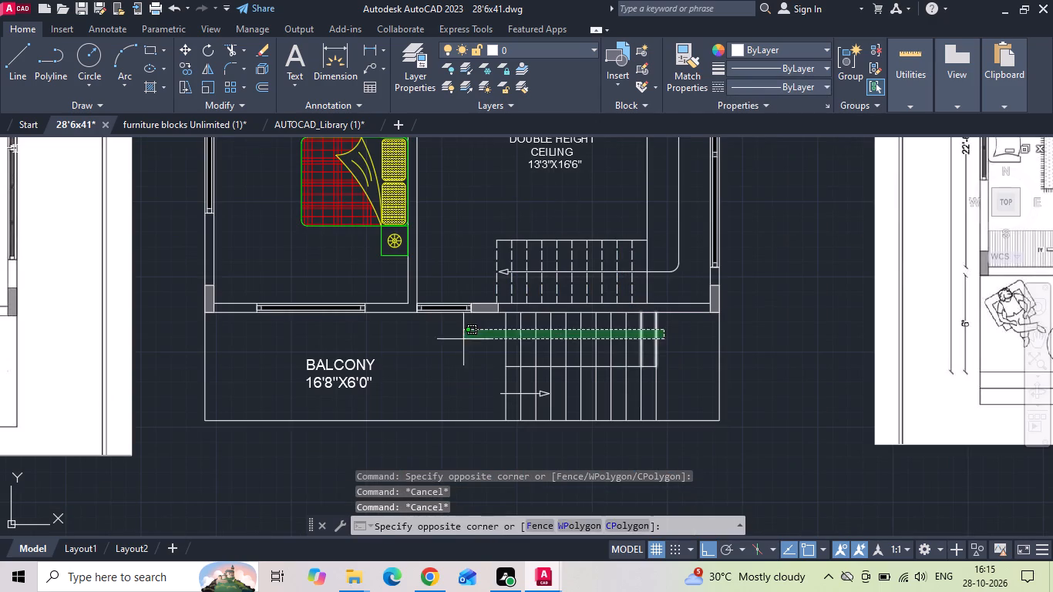
left_click(446, 339)
left_click(740, 87)
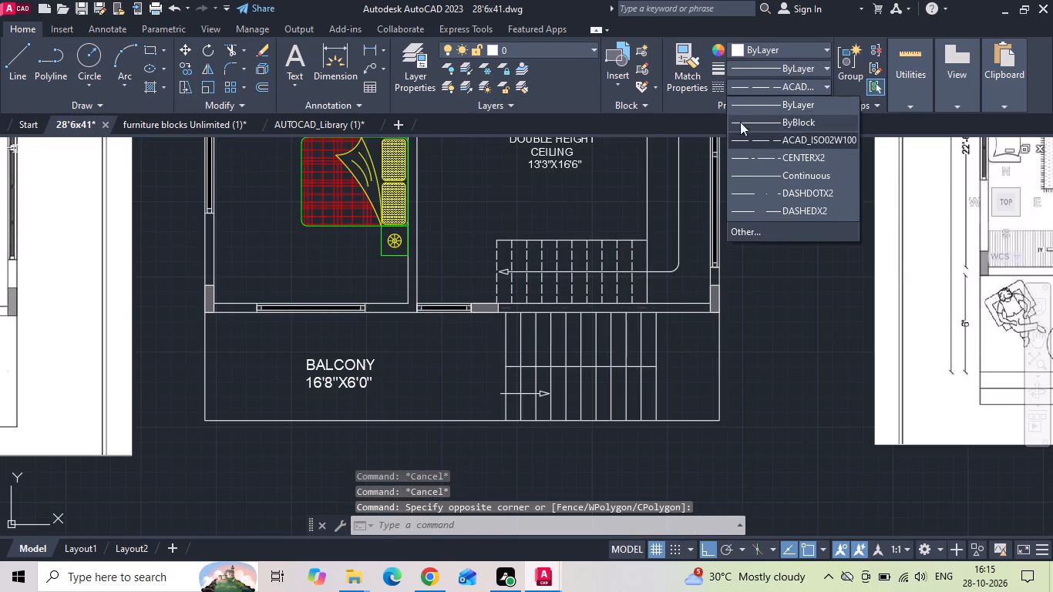
left_click(745, 136)
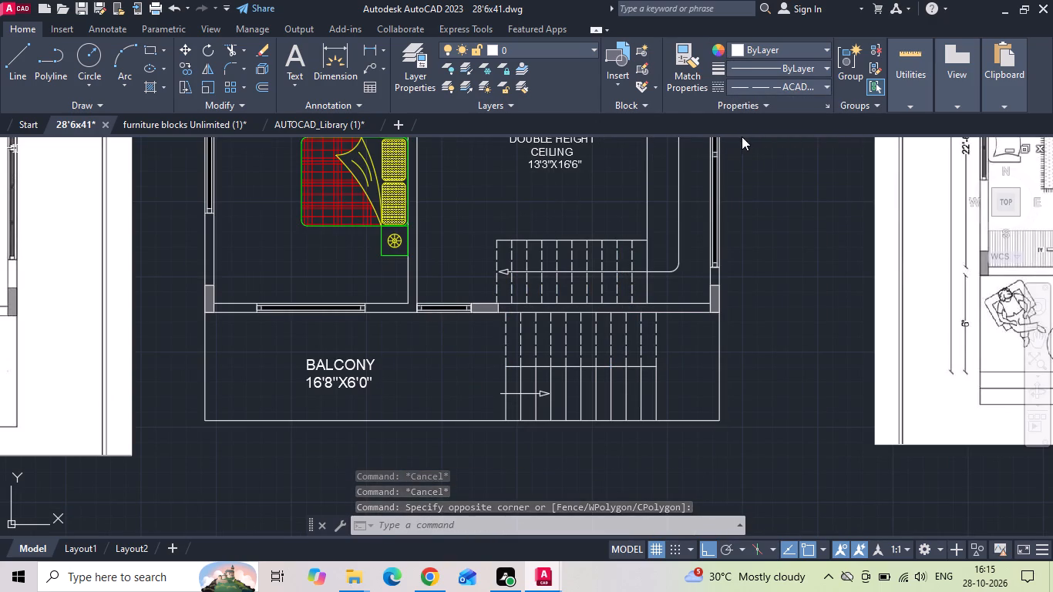
Change the tread lines of the lower stair flight beside the GARDEN in the SITOUT-level plan to the ACAD_ISO02W100 linetype.
key("Escape")
key("Escape")
scroll(445, 319, "down", 3)
scroll(825, 306, "up", 3)
scroll(899, 365, "up", 2)
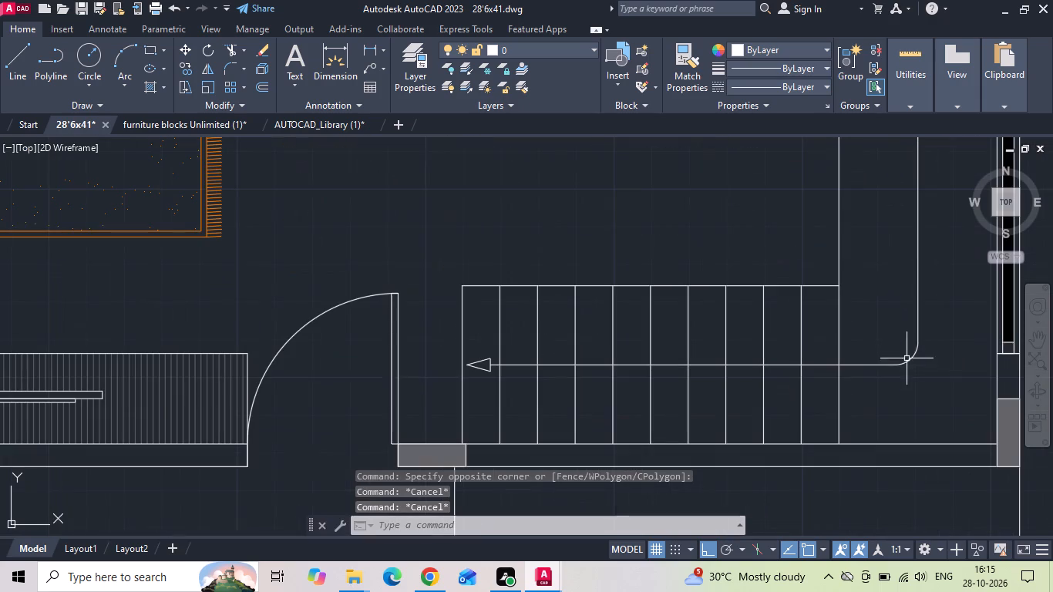
left_click_drag(875, 331, 769, 331)
left_click(439, 334)
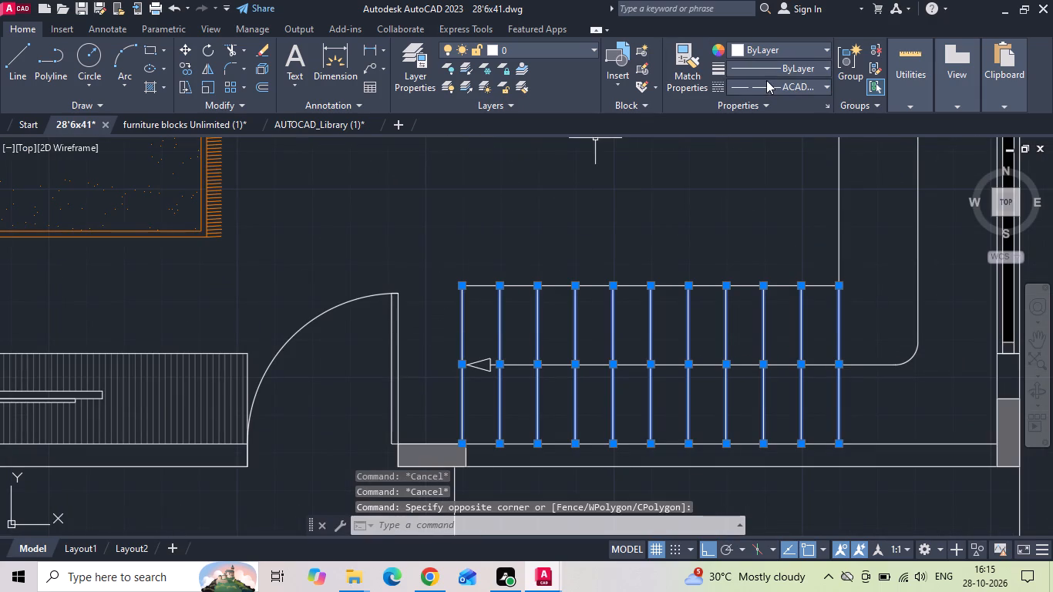
left_click(765, 89)
left_click(766, 143)
key("Escape")
key("Escape")
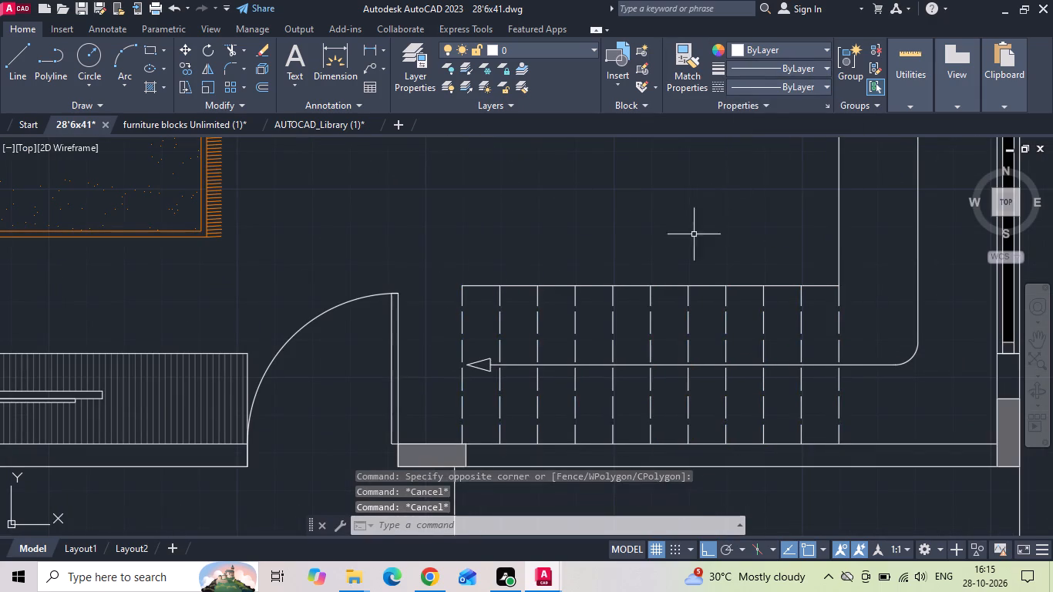
Look through the furniture blocks in the AUTOCAD_Library (1) drawing for a chair with a seated person suited to the SITOUT.
scroll(669, 267, "down", 3)
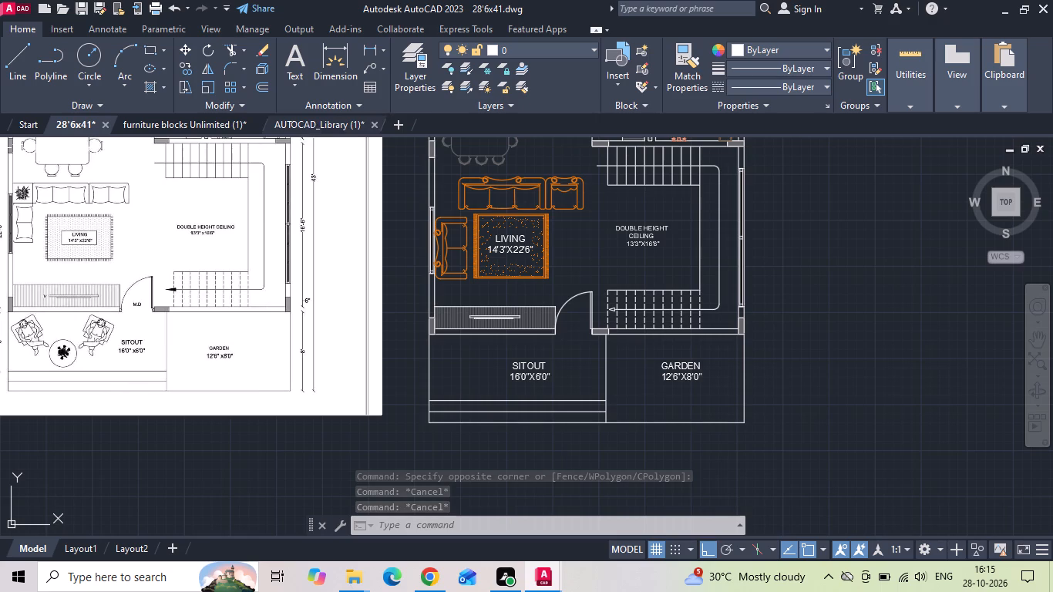
left_click(306, 124)
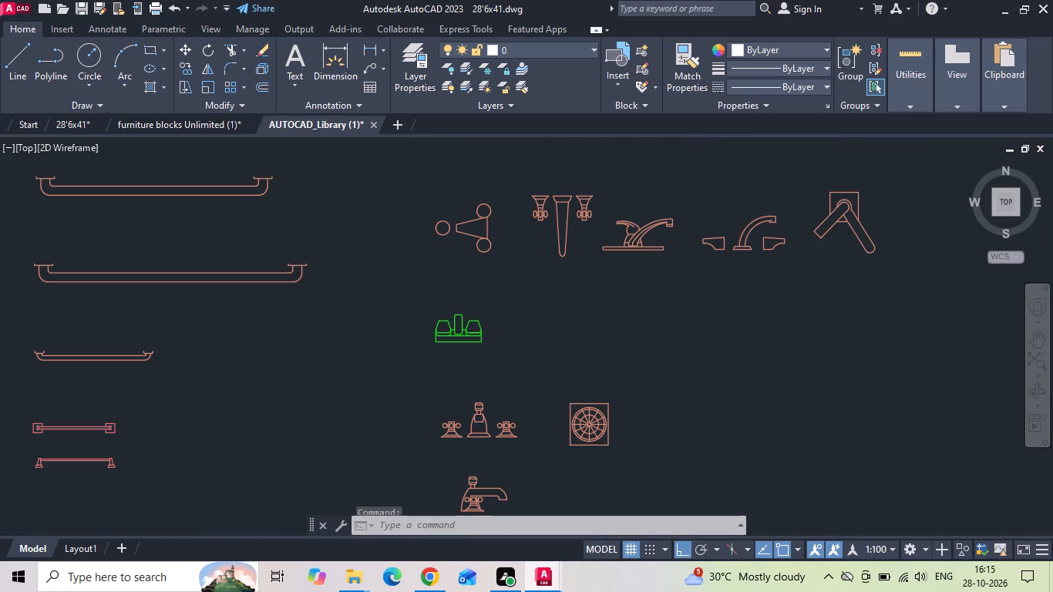
scroll(479, 305, "down", 11)
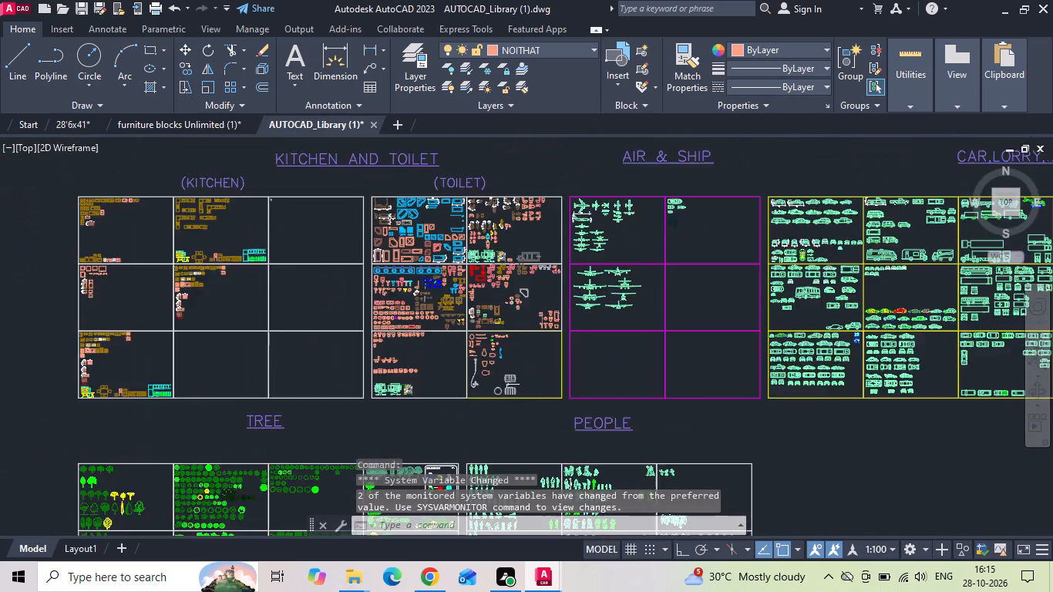
middle_click_drag(458, 395, 481, 266)
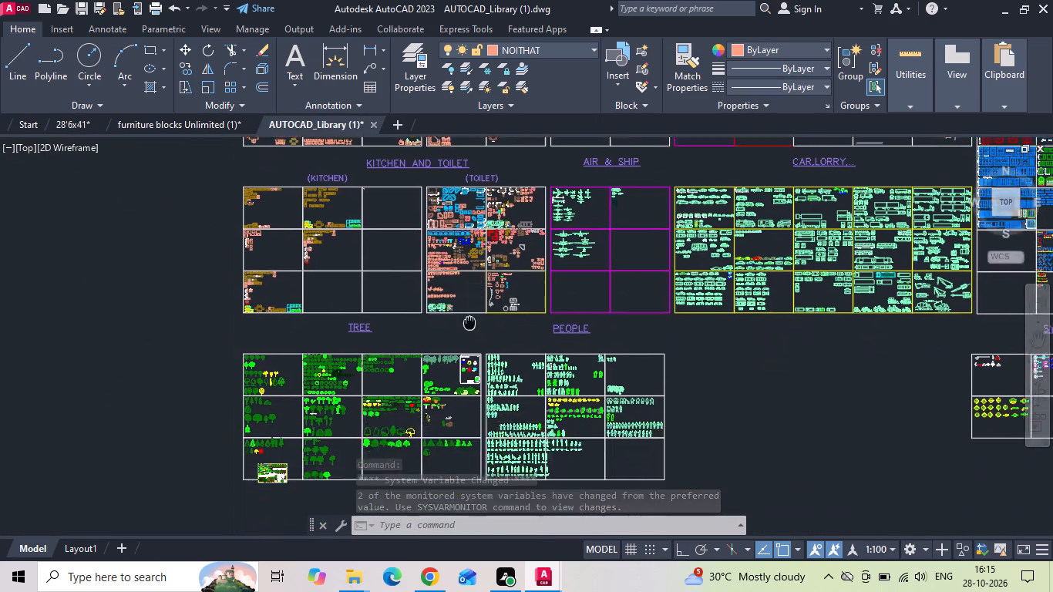
middle_click_drag(481, 266, 483, 259)
middle_click_drag(628, 197, 298, 413)
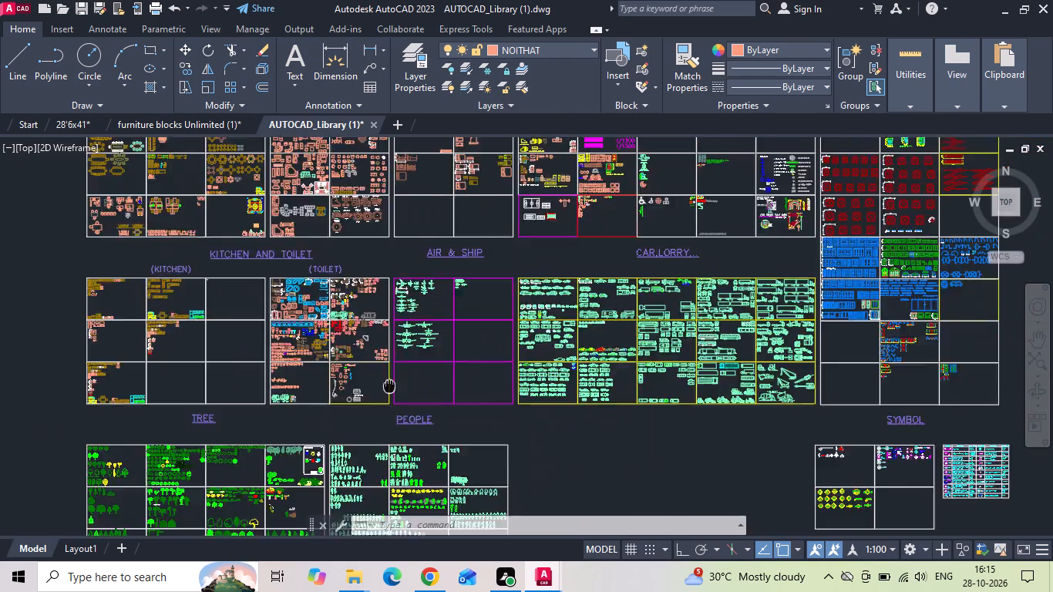
middle_click_drag(298, 413, 288, 419)
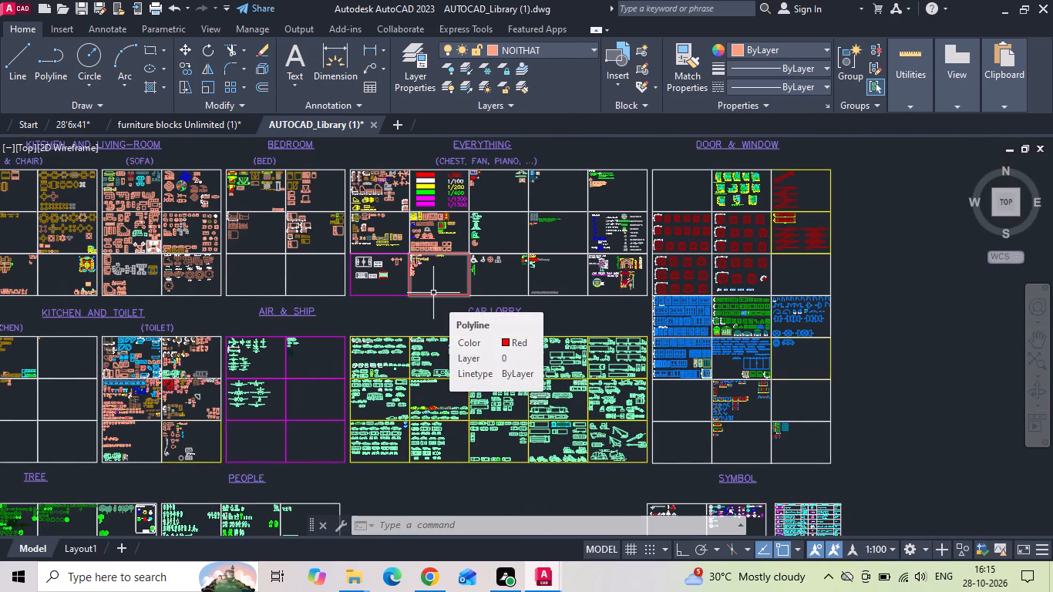
scroll(384, 183, "up", 2)
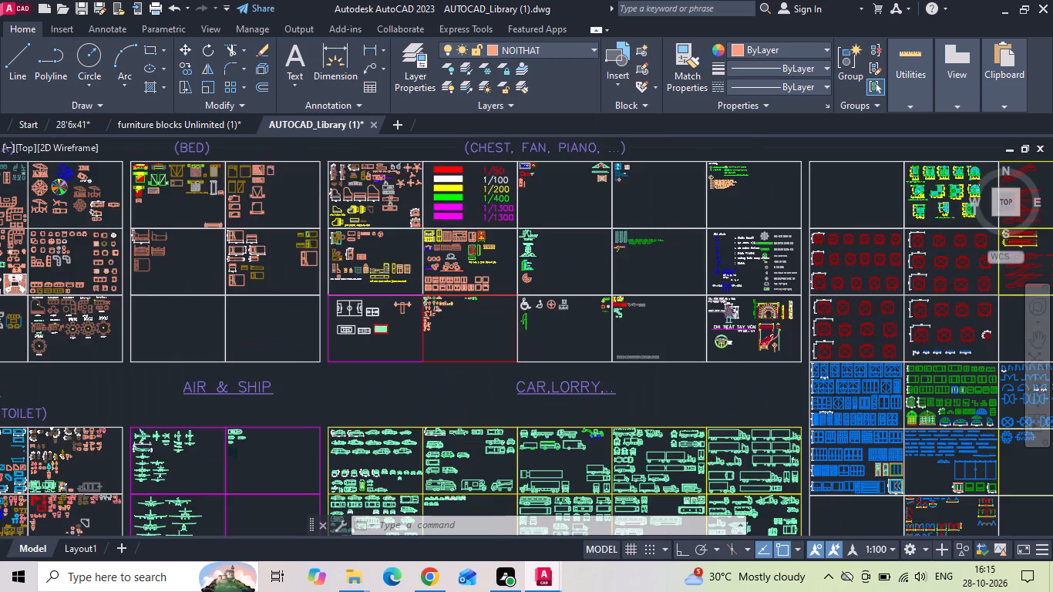
scroll(384, 183, "up", 1)
middle_click_drag(358, 247, 407, 348)
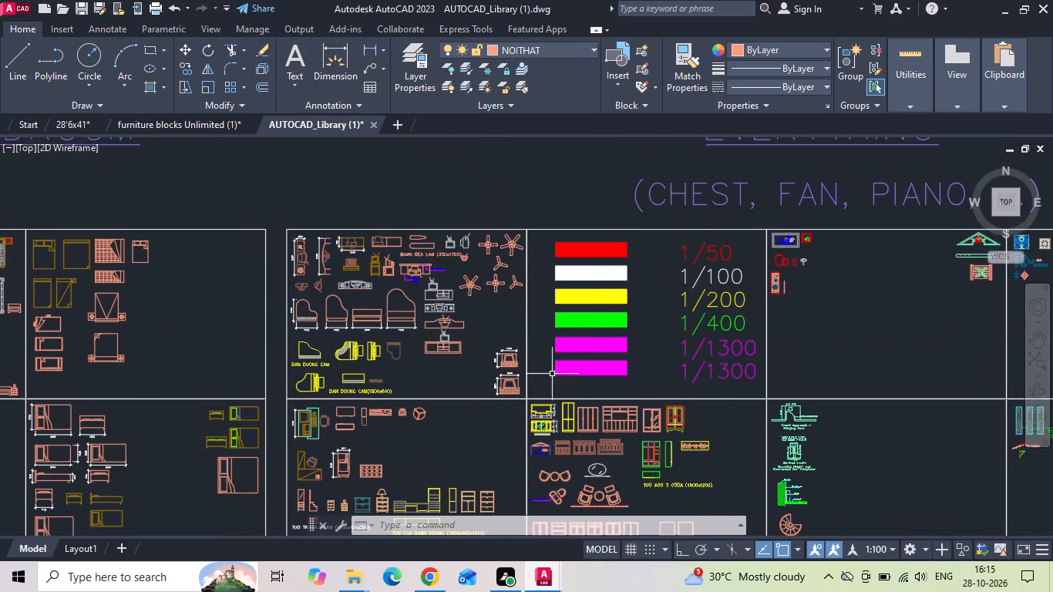
scroll(617, 269, "down", 2)
scroll(170, 330, "up", 1)
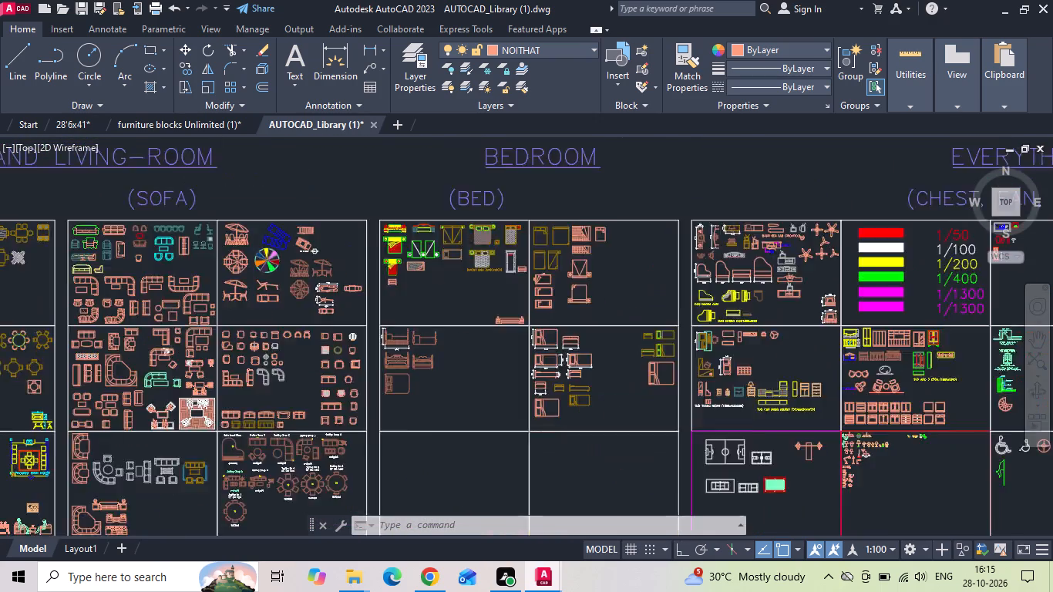
scroll(170, 330, "up", 2)
scroll(553, 275, "down", 2)
scroll(554, 213, "up", 2)
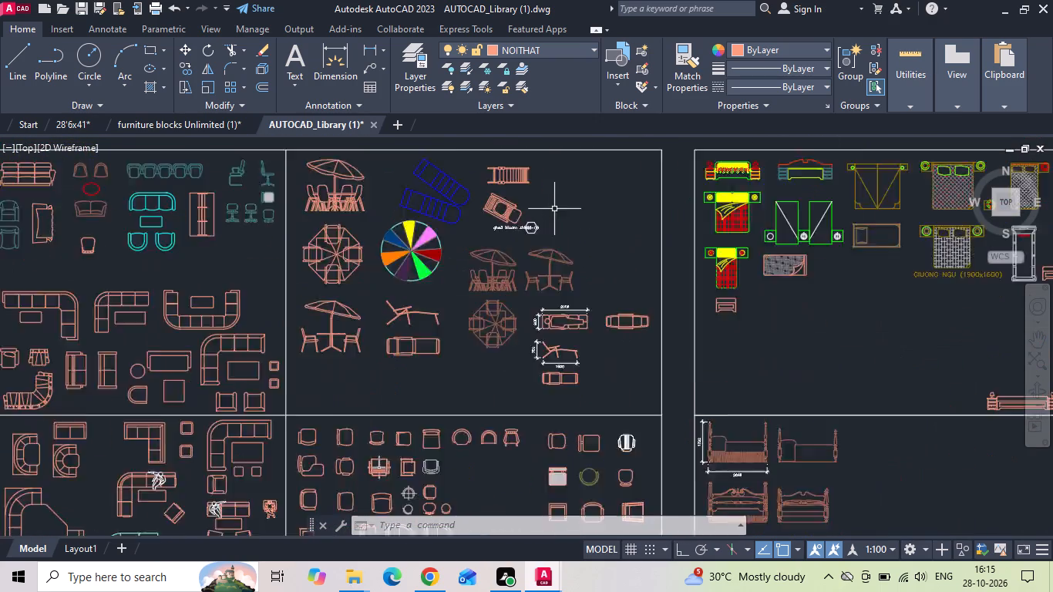
scroll(554, 209, "up", 1)
scroll(600, 266, "down", 3)
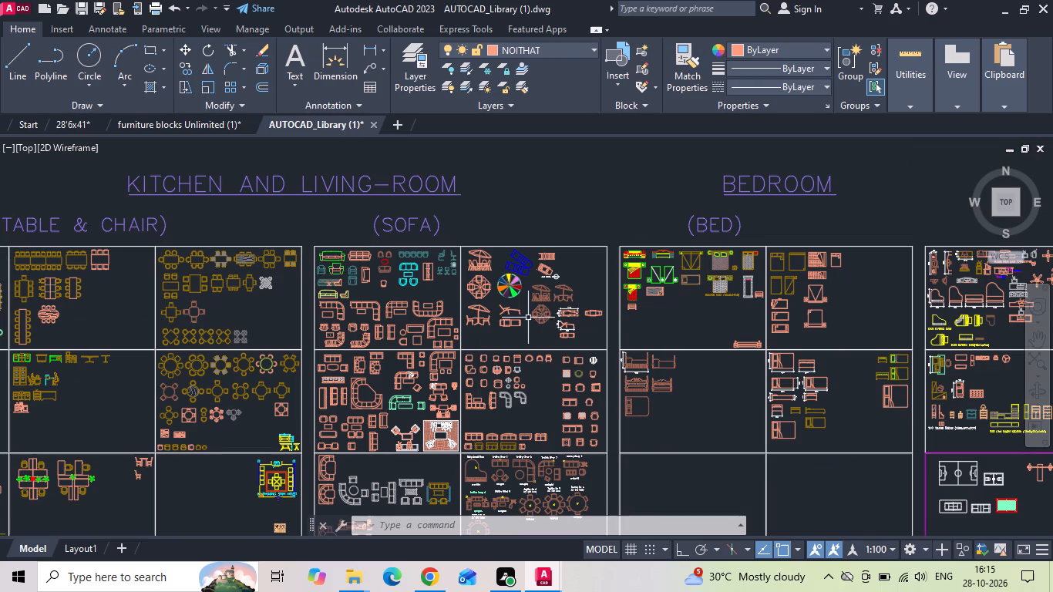
middle_click_drag(511, 385, 517, 291)
scroll(520, 399, "up", 4)
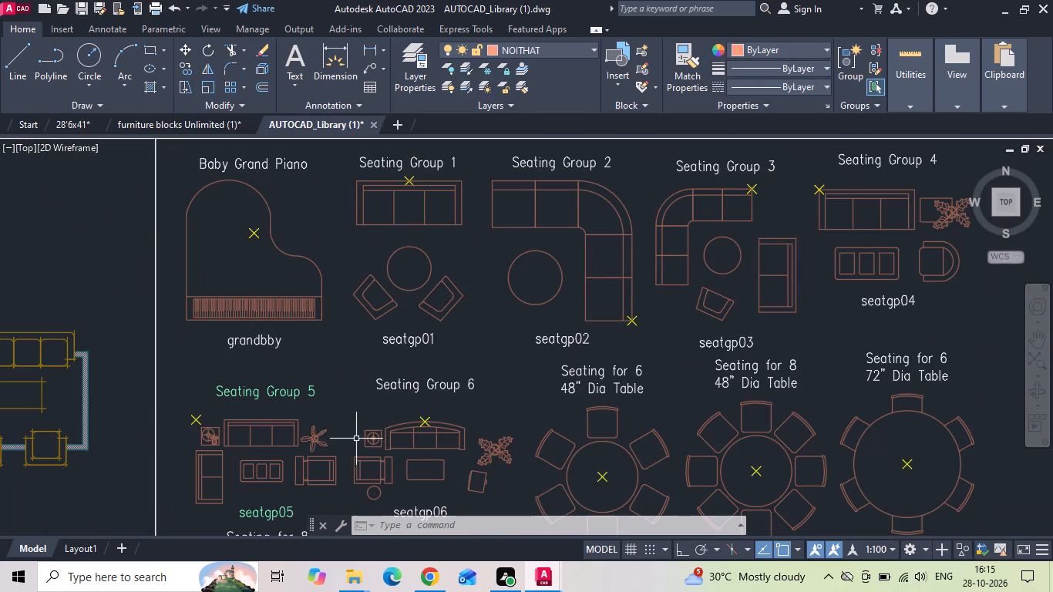
scroll(367, 425, "down", 1)
middle_click_drag(373, 401, 606, 249)
scroll(614, 268, "down", 2)
scroll(274, 362, "up", 3)
scroll(277, 383, "down", 3)
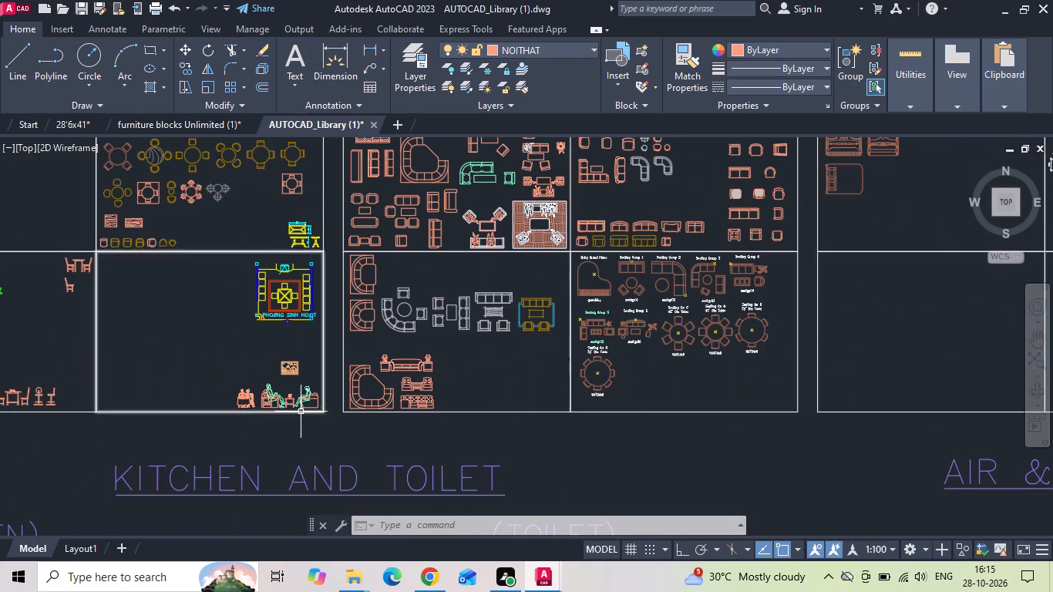
middle_click_drag(193, 345, 316, 412)
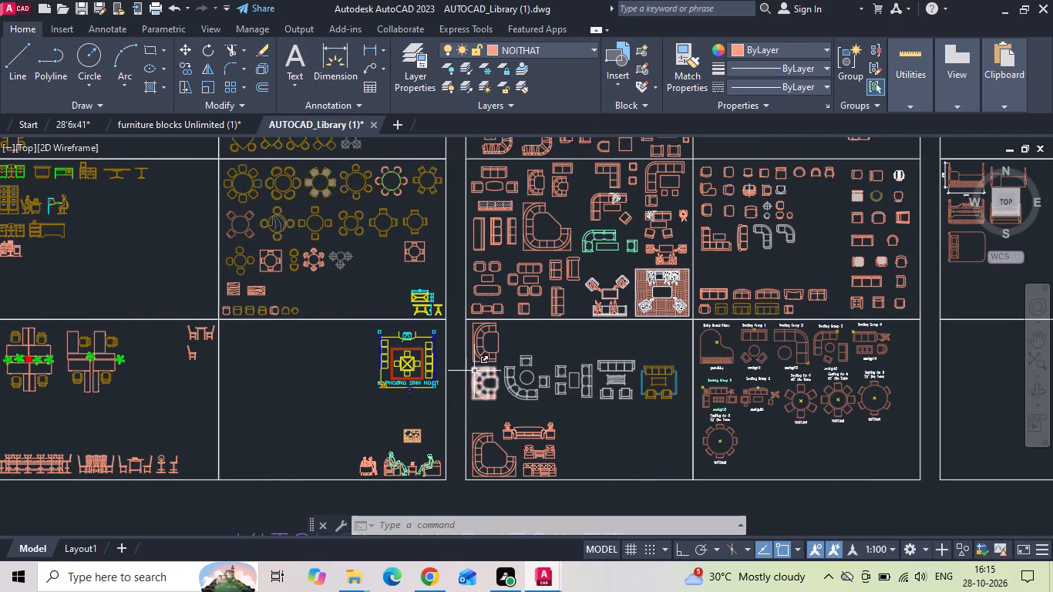
middle_click_drag(473, 368, 520, 381)
scroll(720, 230, "up", 3)
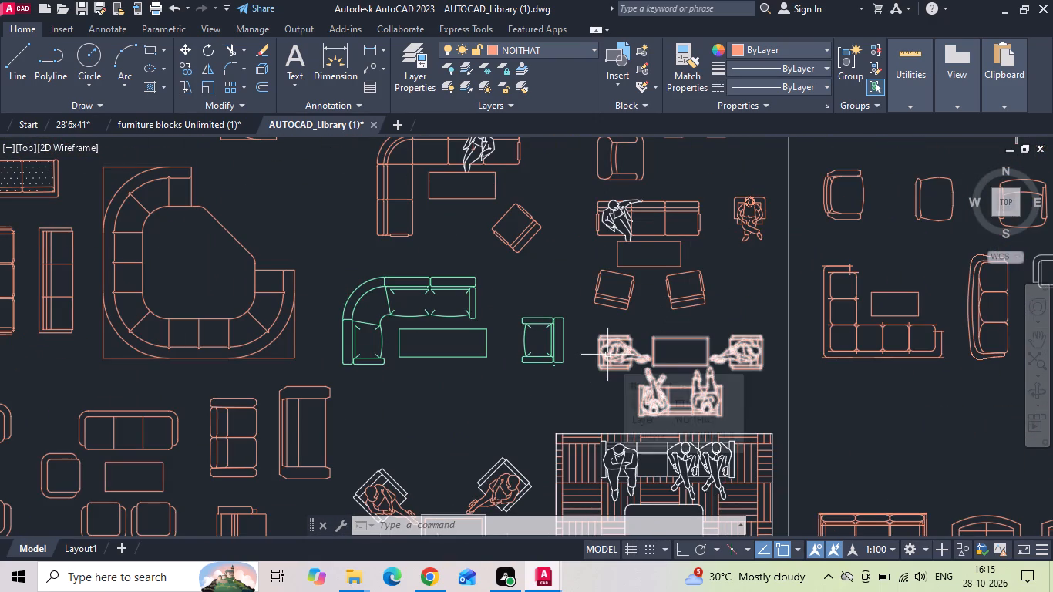
middle_click_drag(611, 332, 622, 406)
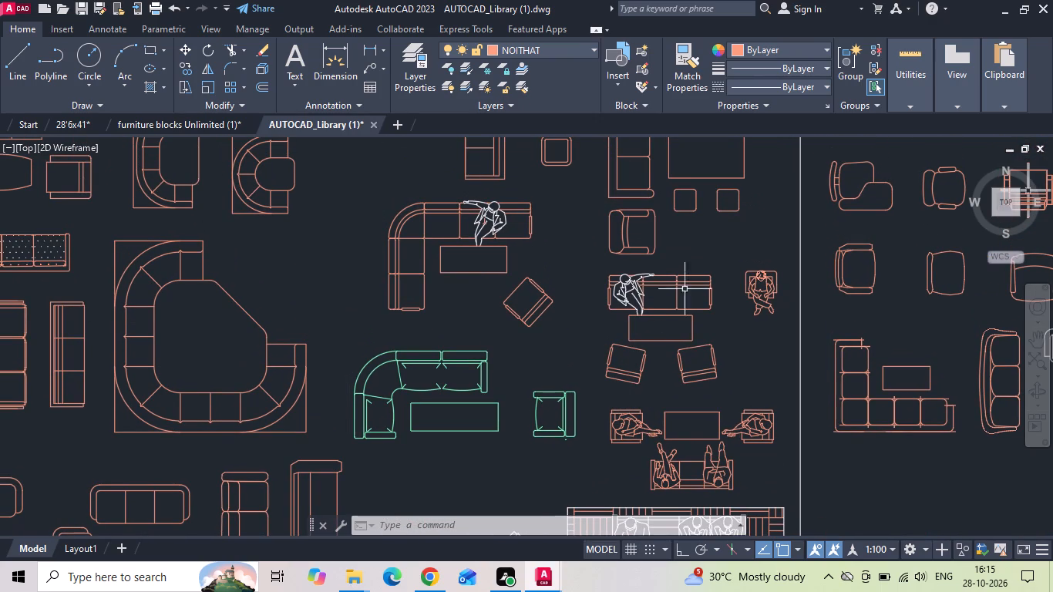
Copy the armchair block with a seated person from the library and paste it into the 28'6x41 drawing beside the SITOUT-level plan.
left_click(753, 284)
scroll(658, 399, "down", 2)
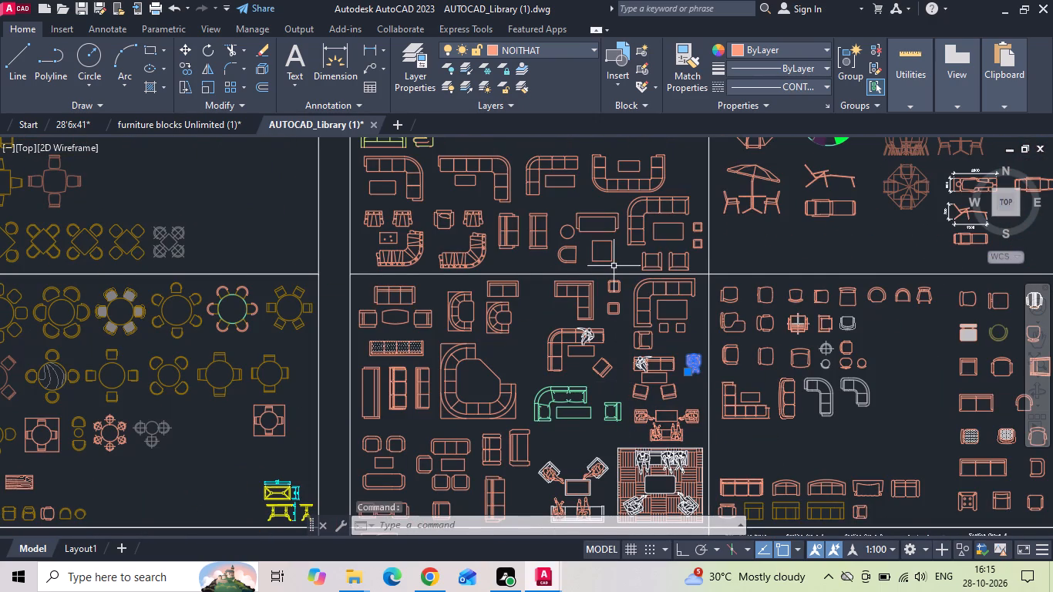
middle_click_drag(613, 264, 608, 446)
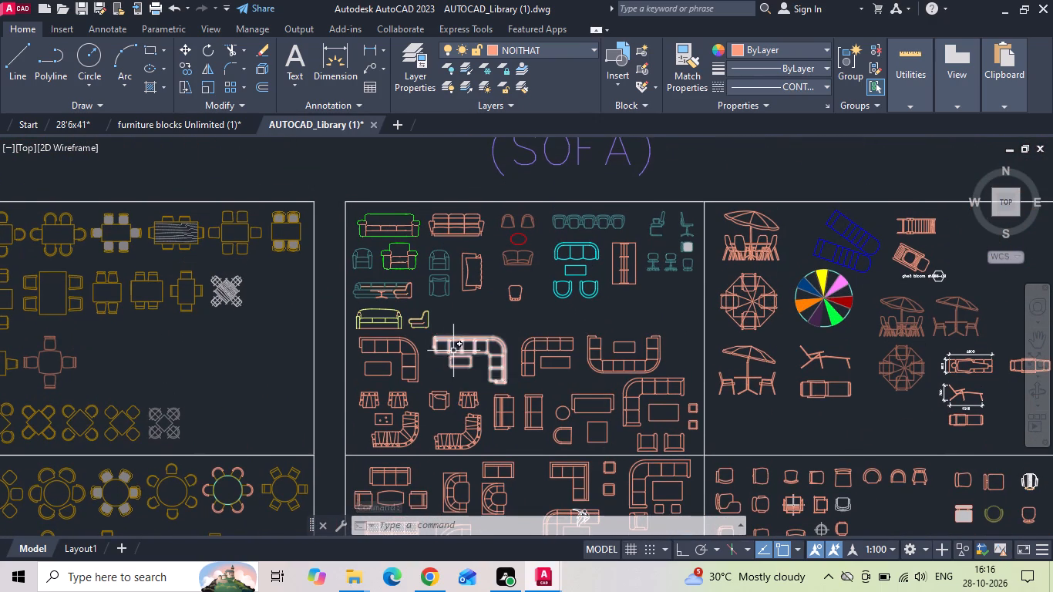
middle_click_drag(331, 368, 604, 292)
scroll(601, 300, "down", 1)
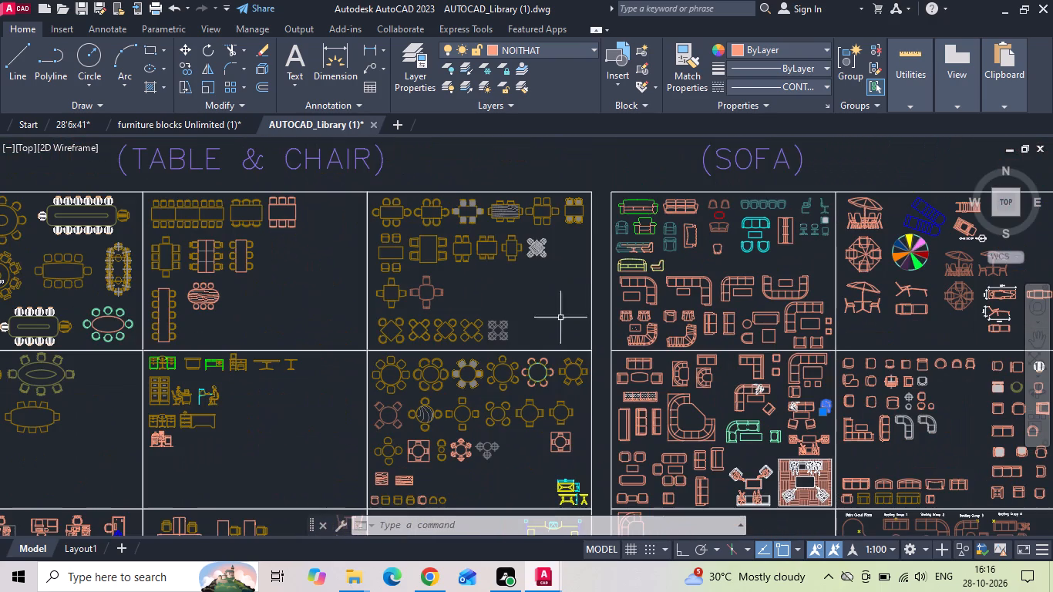
middle_click_drag(220, 328, 438, 224)
middle_click_drag(353, 424, 362, 319)
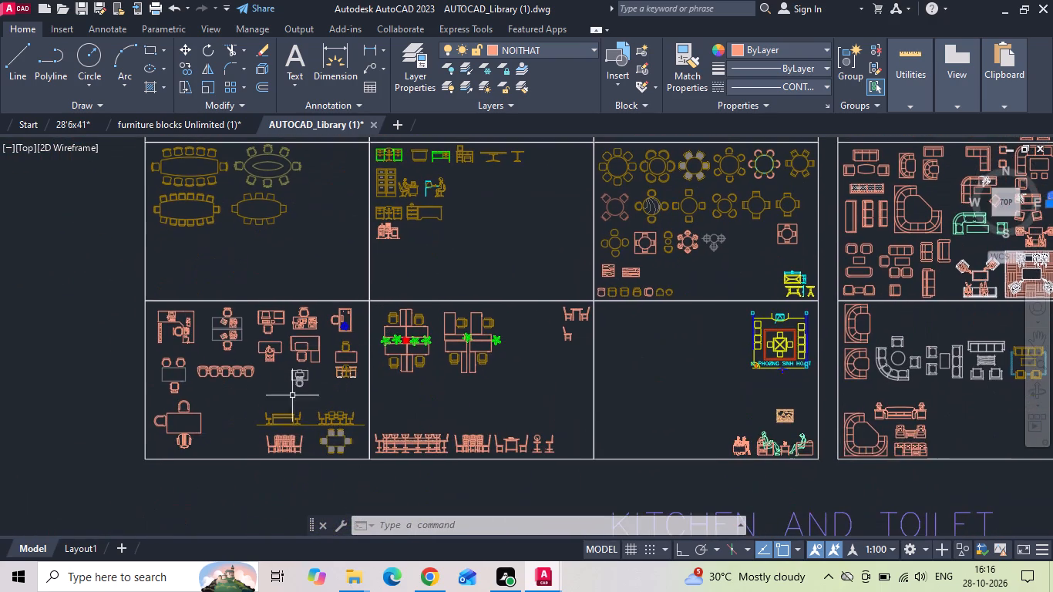
scroll(277, 446, "up", 2)
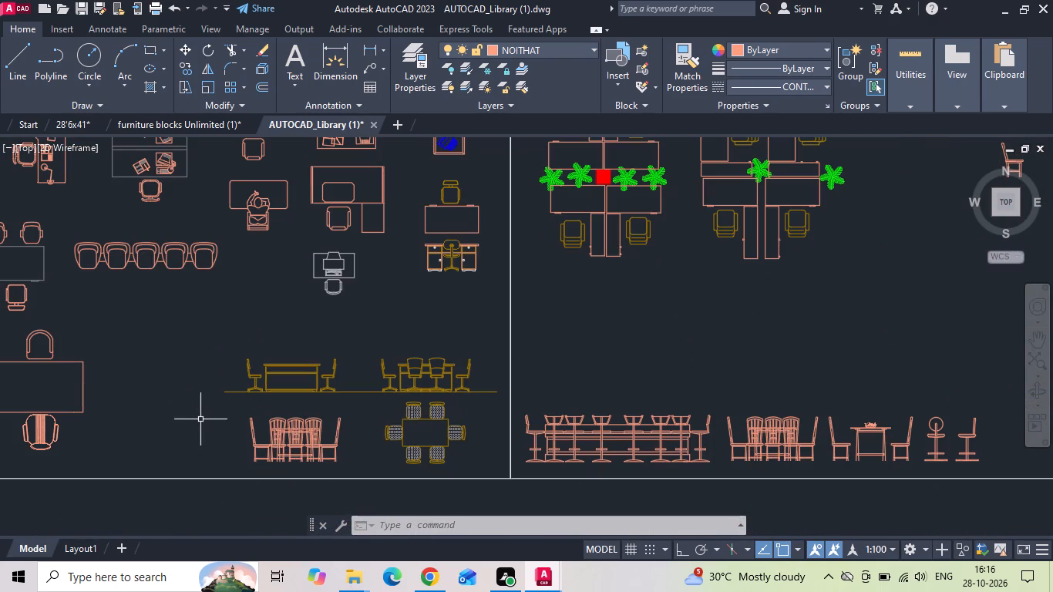
scroll(200, 419, "down", 1)
scroll(271, 401, "down", 2)
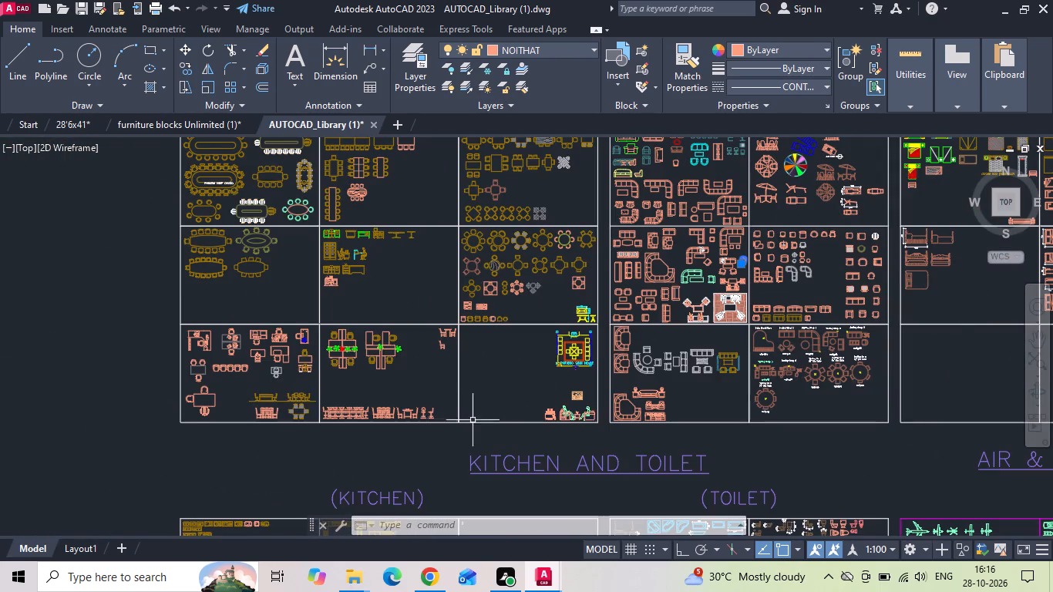
scroll(547, 416, "up", 4)
scroll(415, 412, "down", 3)
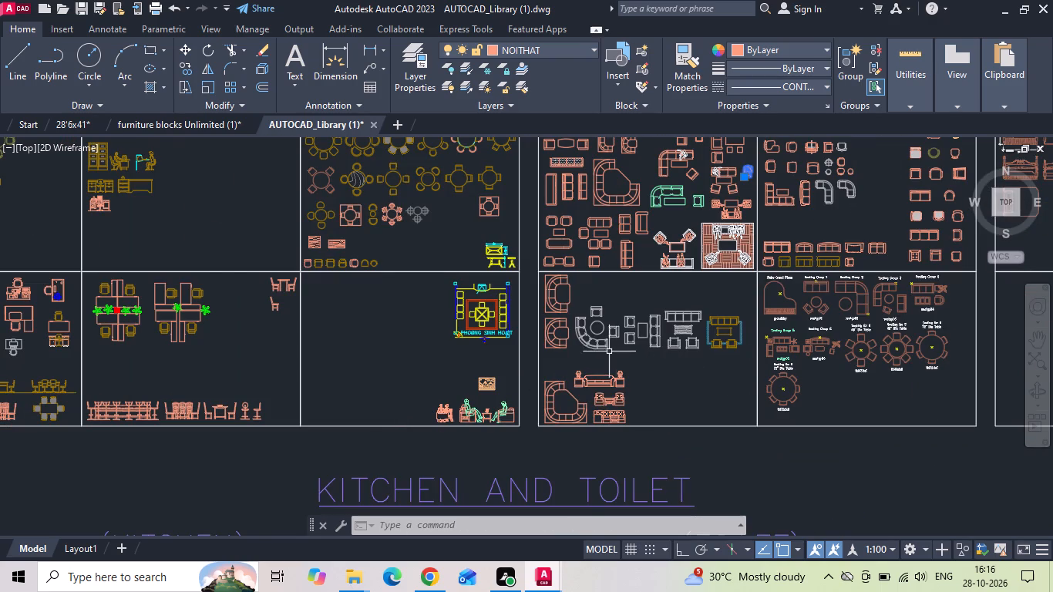
scroll(525, 274, "down", 1)
middle_click_drag(353, 481, 353, 479)
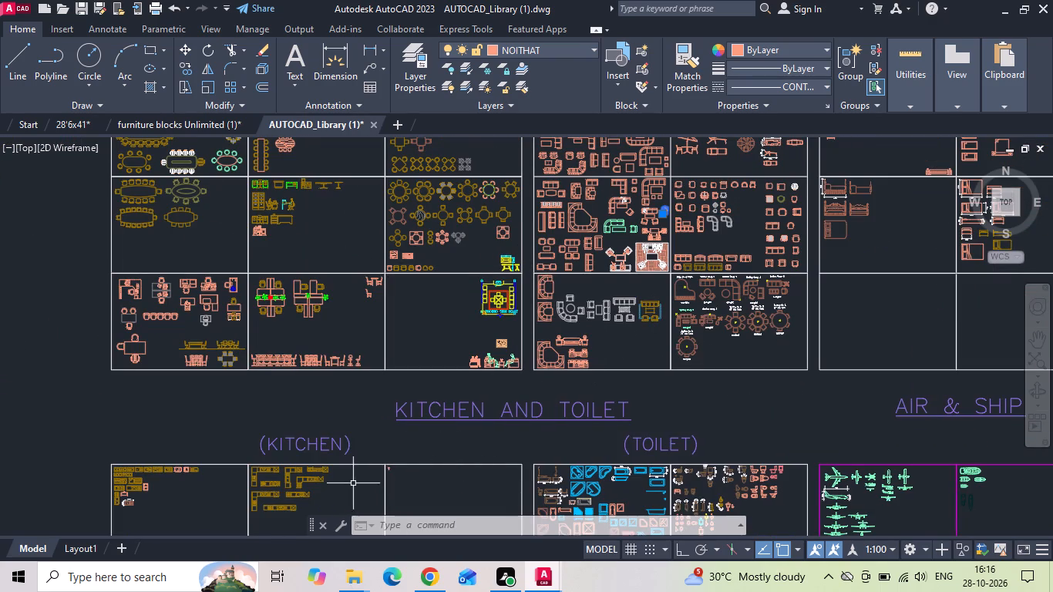
middle_click_drag(353, 479, 374, 227)
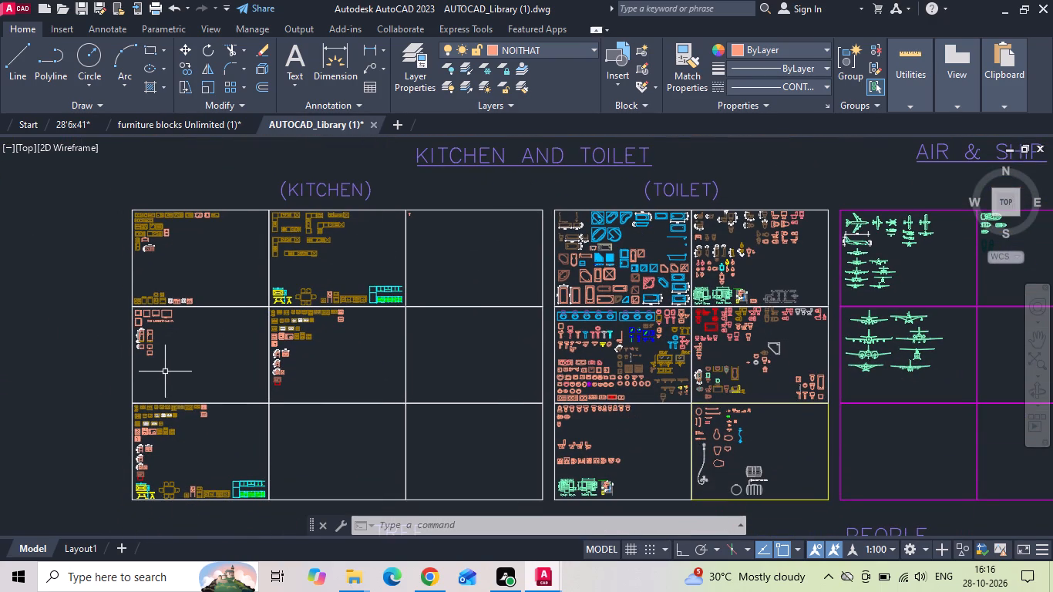
key("ctrl+c")
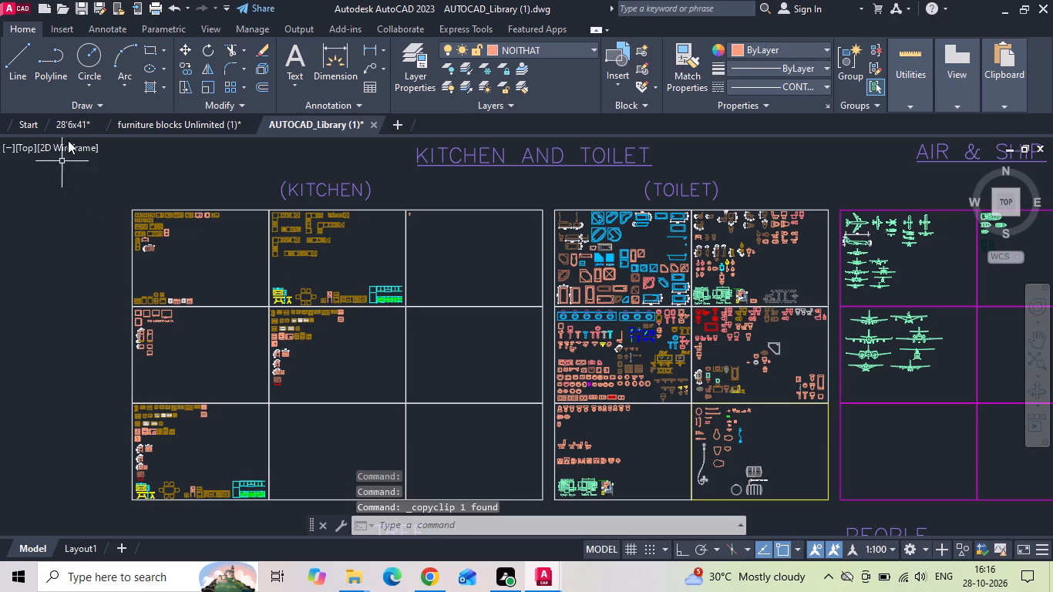
left_click(72, 125)
key("ctrl+v")
scroll(390, 375, "down", 1)
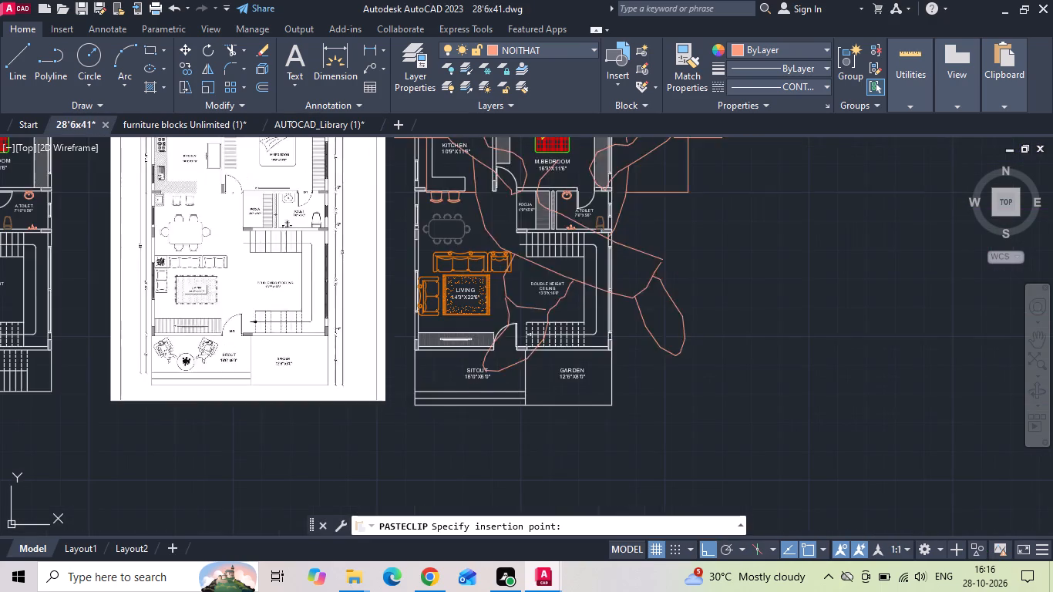
scroll(465, 428, "down", 2)
left_click(594, 449)
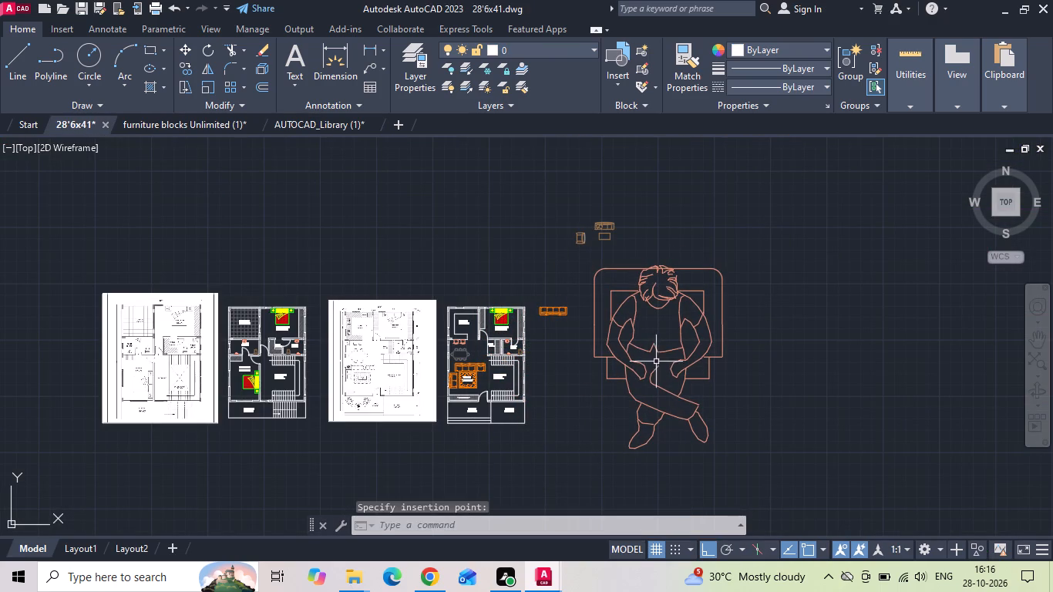
Scale the pasted seated-person armchair down freehand about its top edge to a small fraction of its size.
left_click(660, 347)
left_click(608, 335)
right_click(607, 335)
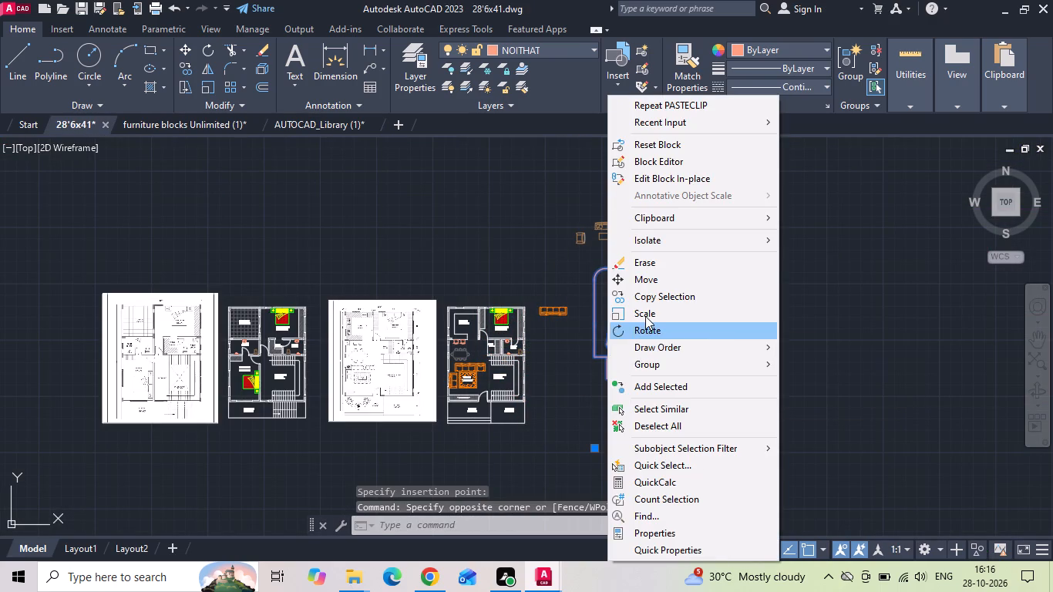
left_click(645, 316)
left_click(658, 263)
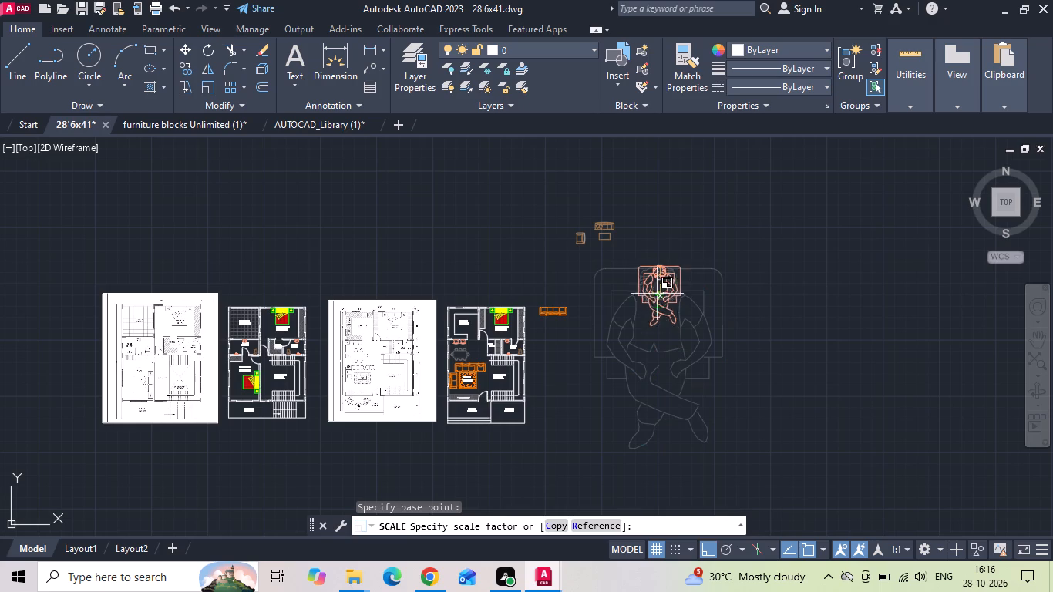
left_click(654, 274)
Move the scaled-down seated-person armchair into the SITOUT, beside the room label.
left_click(664, 270)
right_click(664, 269)
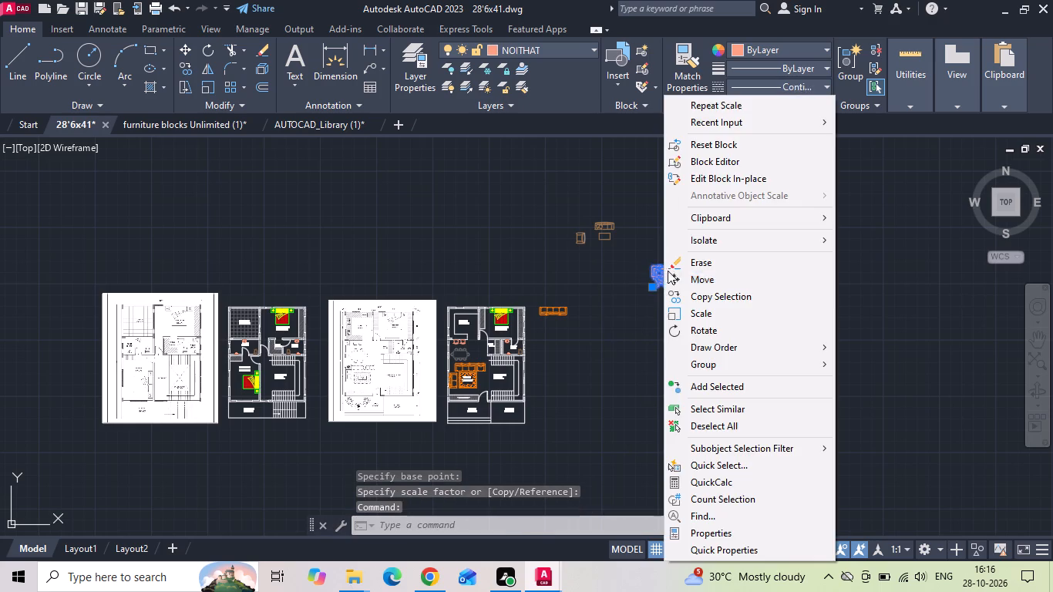
left_click(676, 277)
left_click_drag(671, 282, 667, 308)
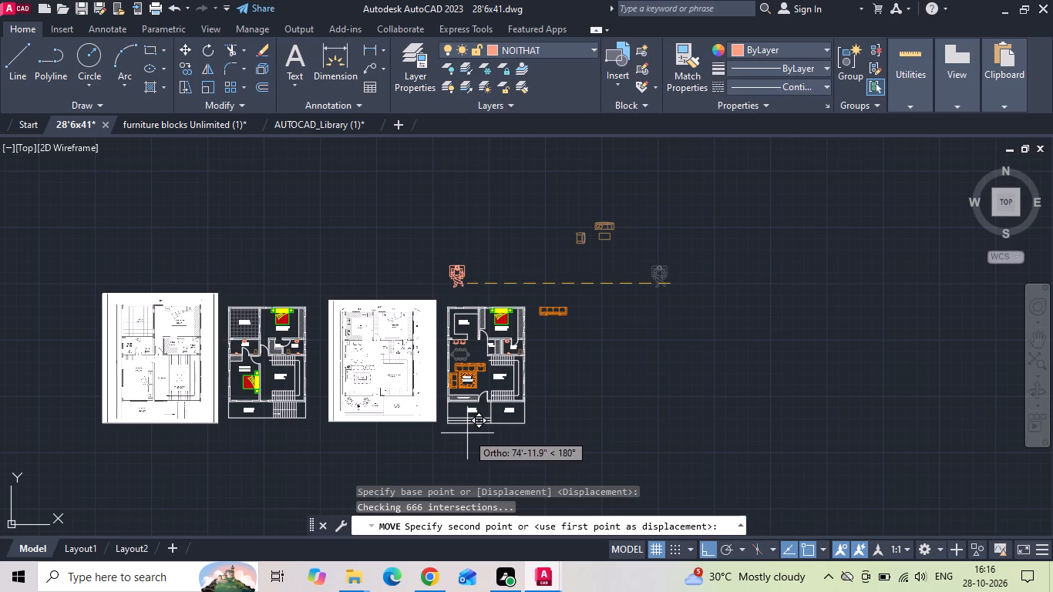
key("F8")
scroll(466, 448, "up", 3)
scroll(464, 369, "up", 1)
left_click(477, 333)
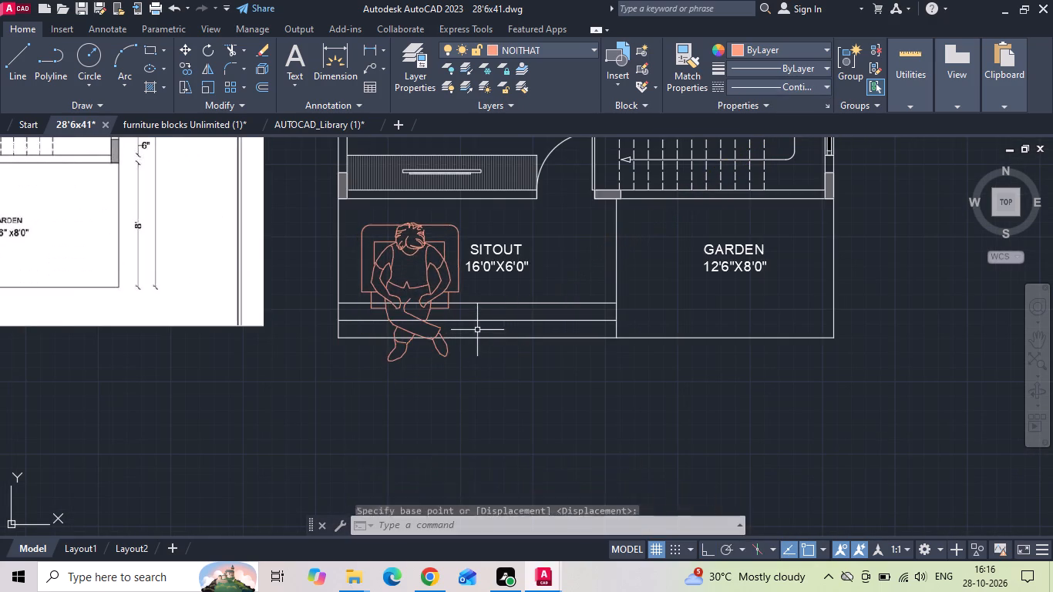
Scale the SITOUT armchair down freehand about its top-edge midpoint to a chair depth of about 2'-1".
left_click(414, 249)
right_click(412, 239)
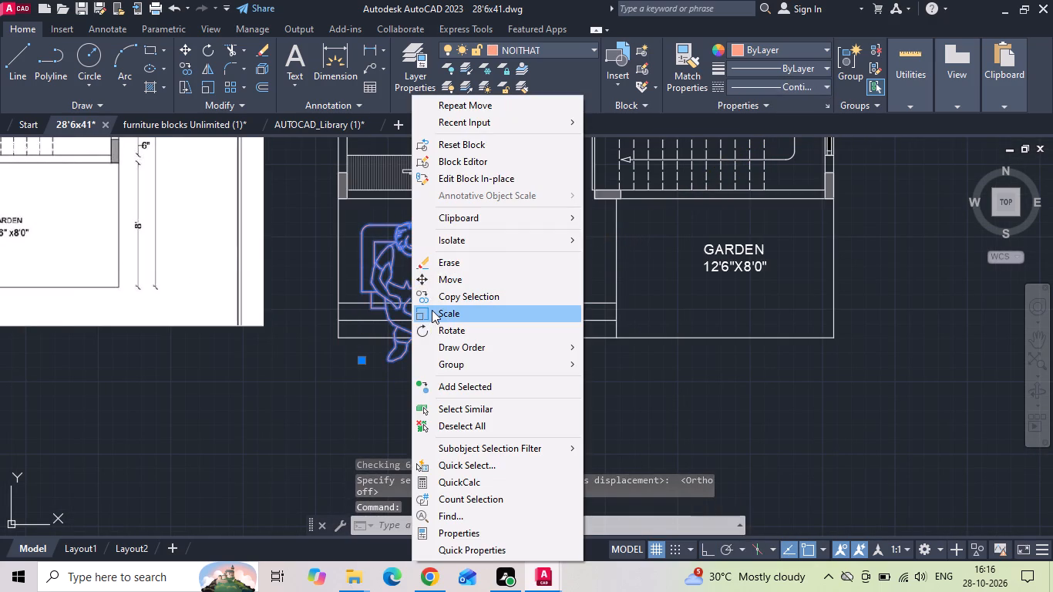
left_click(432, 310)
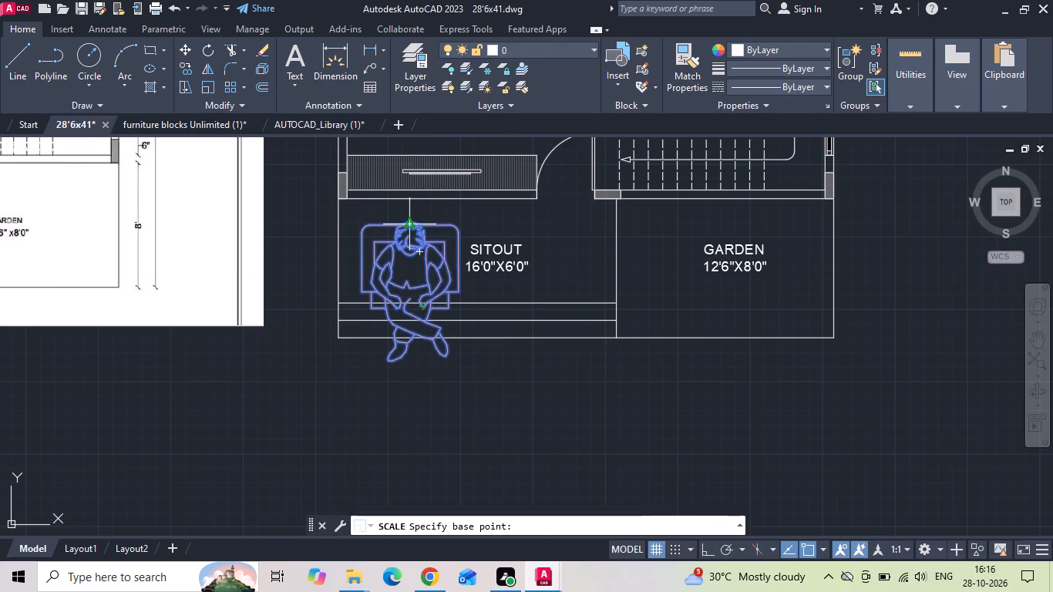
left_click(407, 224)
left_click(409, 254)
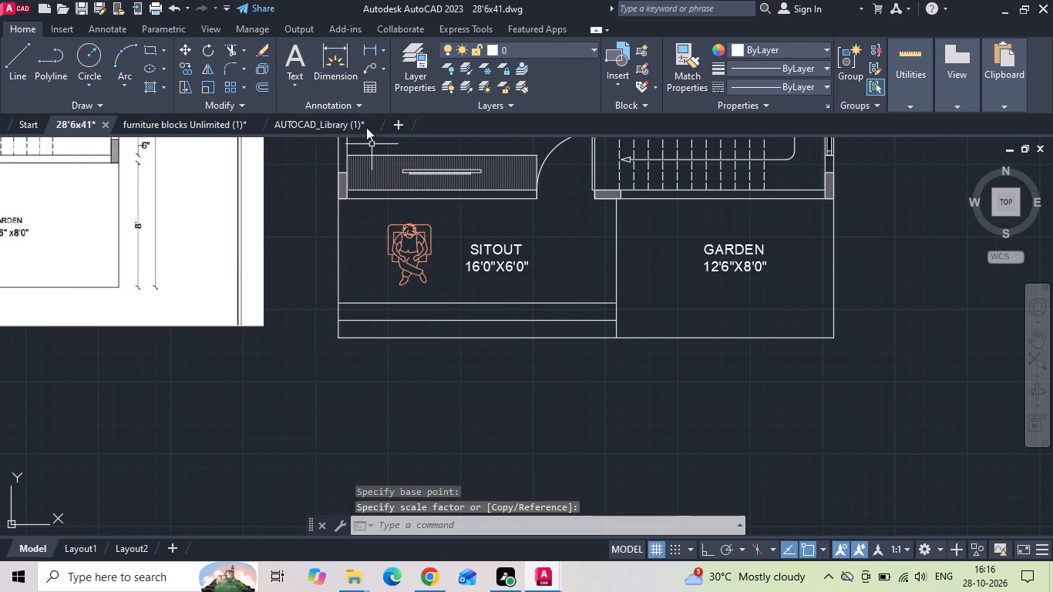
Measure the depth of the SITOUT armchair with a trial linear dimension, without placing it.
left_click(365, 53)
scroll(442, 231, "up", 2)
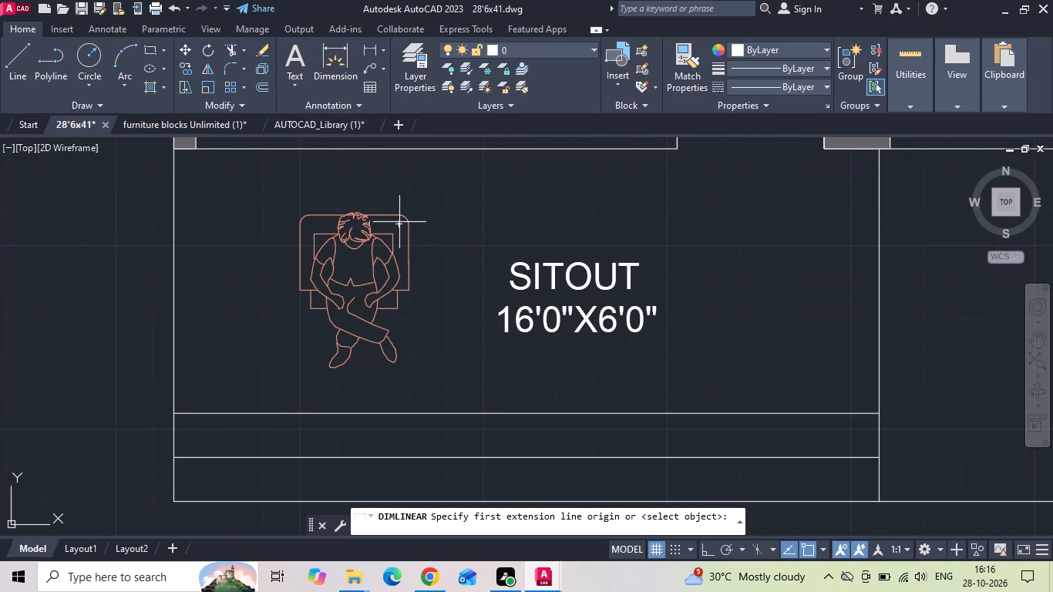
left_click(383, 216)
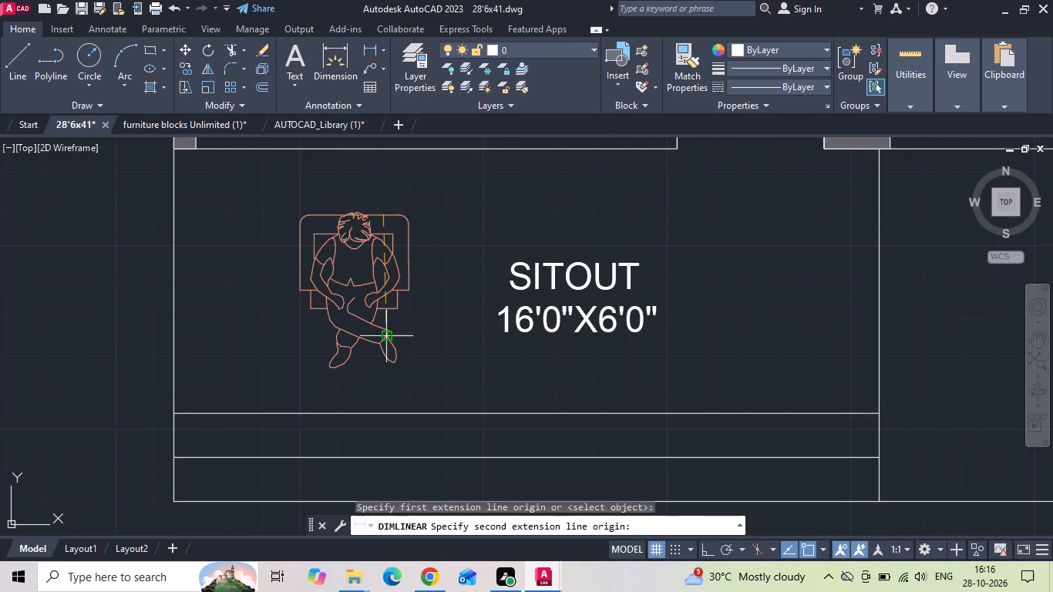
left_click(384, 308)
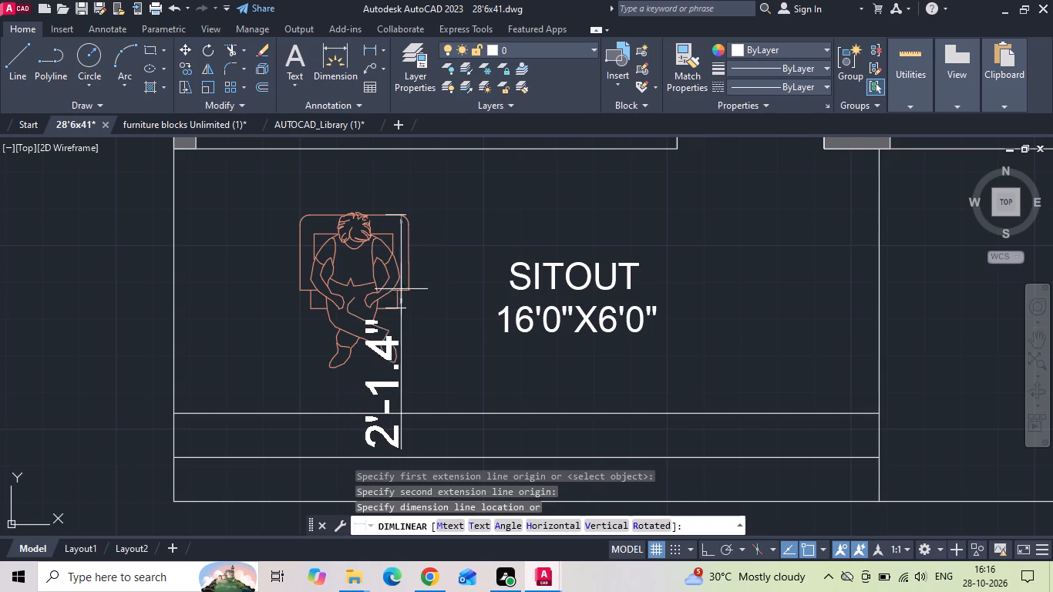
key("Escape")
Rotate the seated-person armchair in the SITOUT by 45° about a point near its centre.
scroll(480, 262, "down", 4)
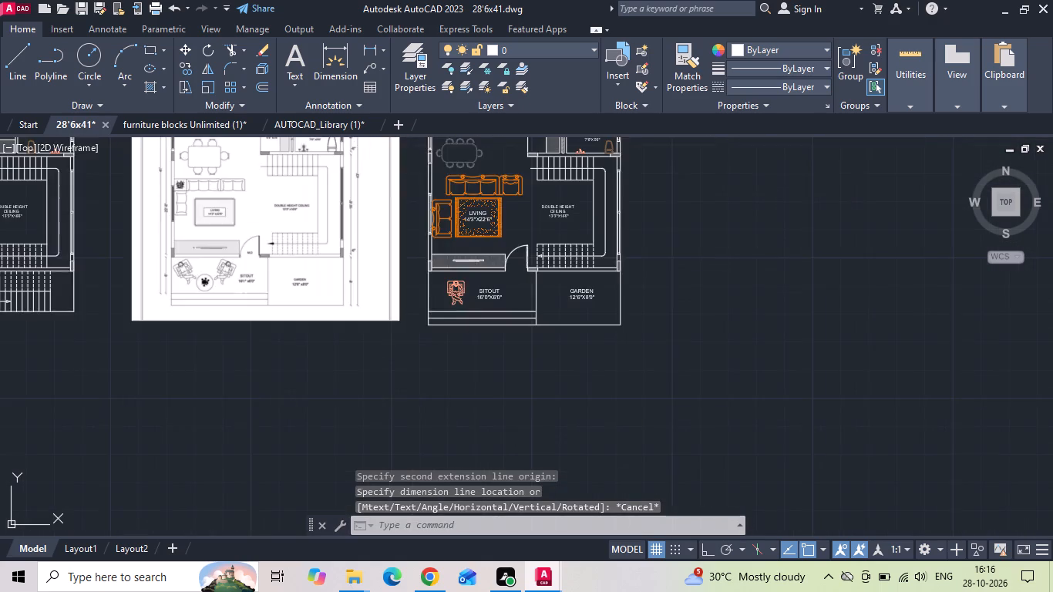
scroll(226, 287, "up", 2)
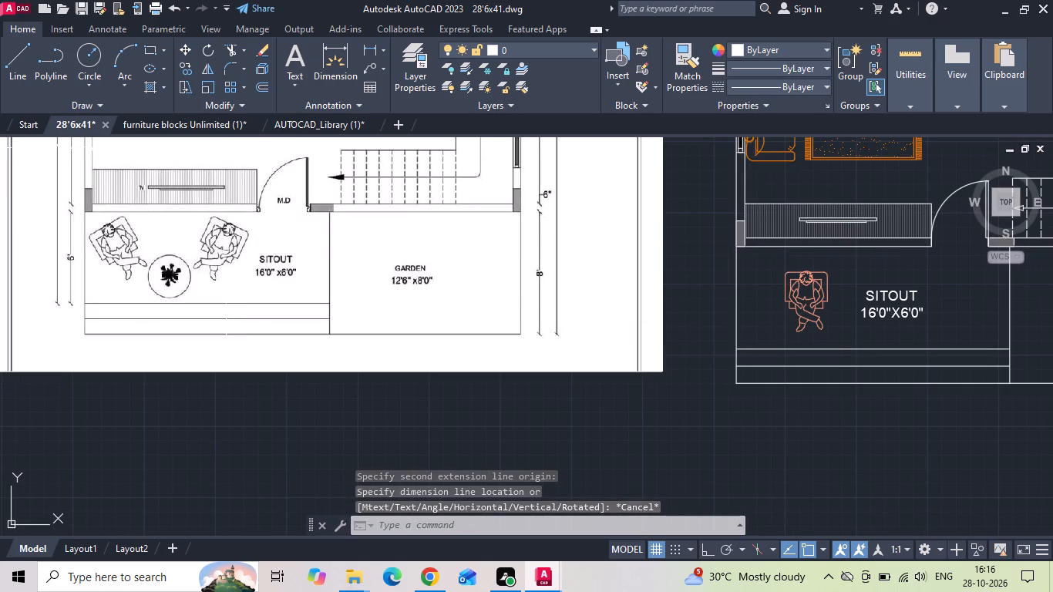
scroll(823, 283, "up", 1)
left_click(823, 283)
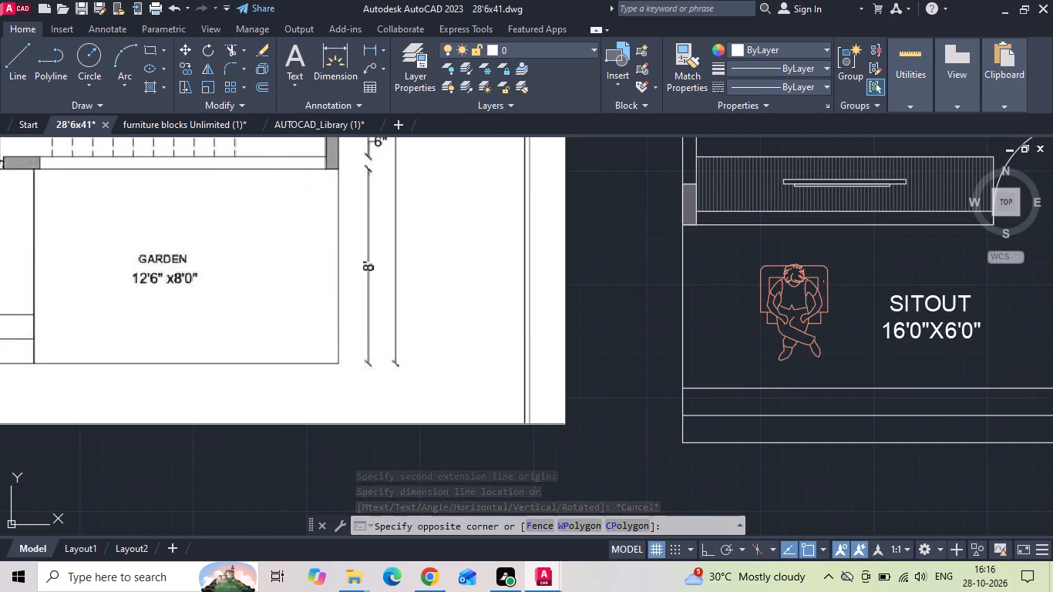
left_click(812, 281)
right_click(812, 281)
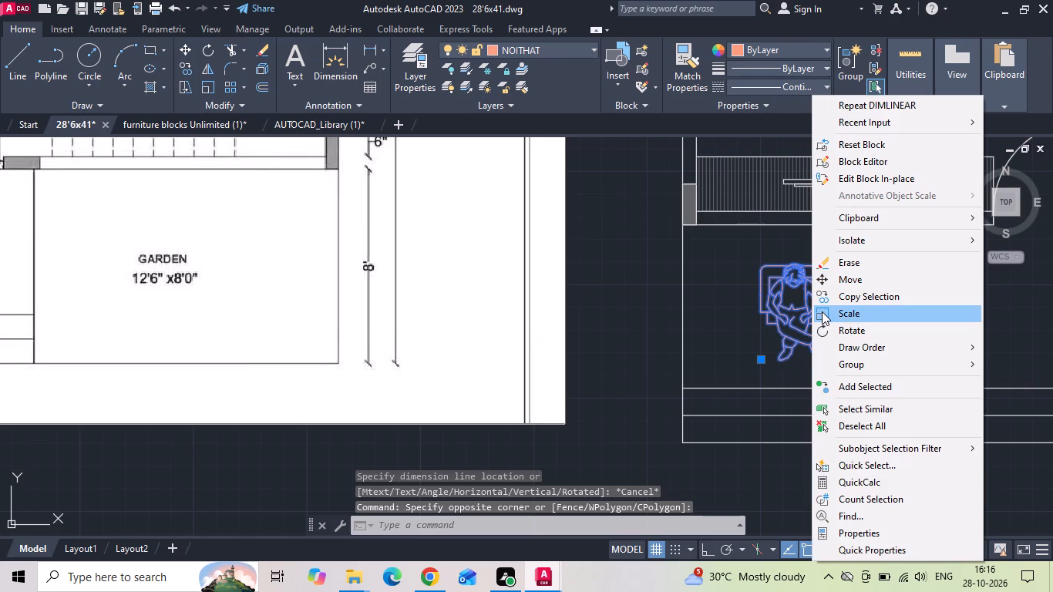
left_click(819, 328)
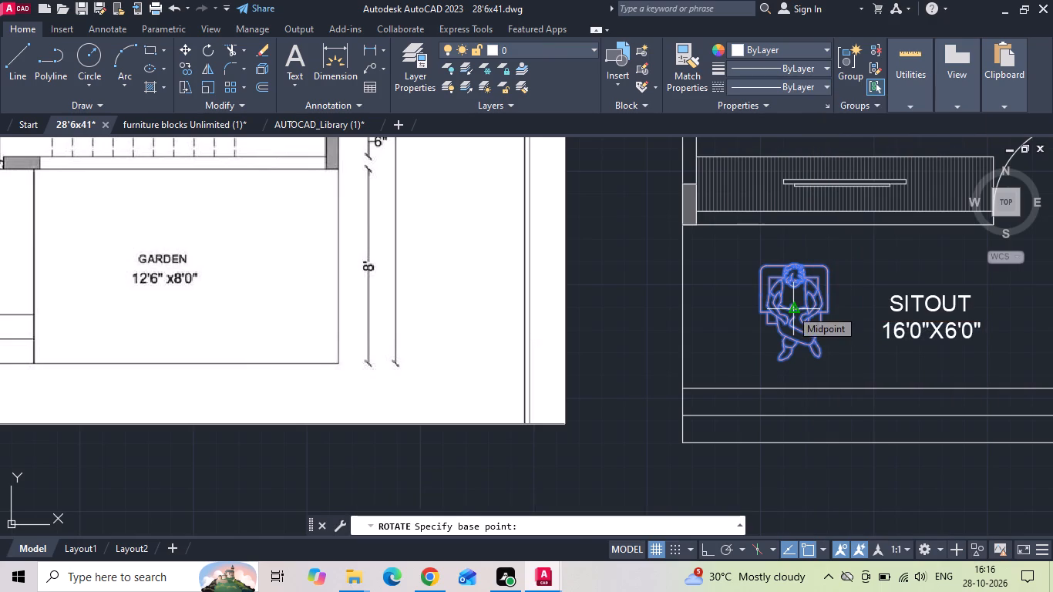
left_click(789, 309)
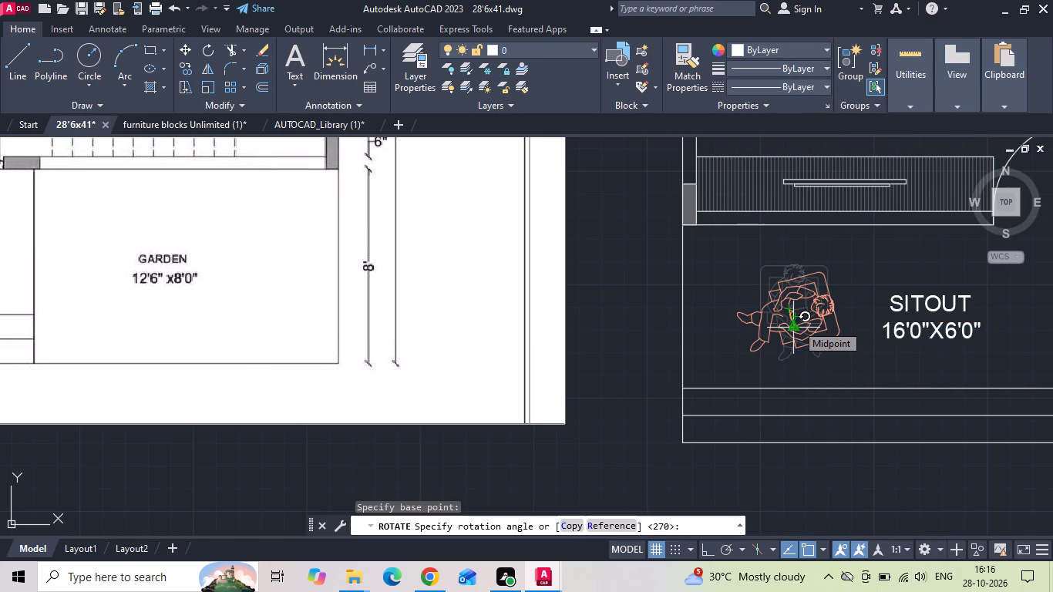
type("45")
key("Return")
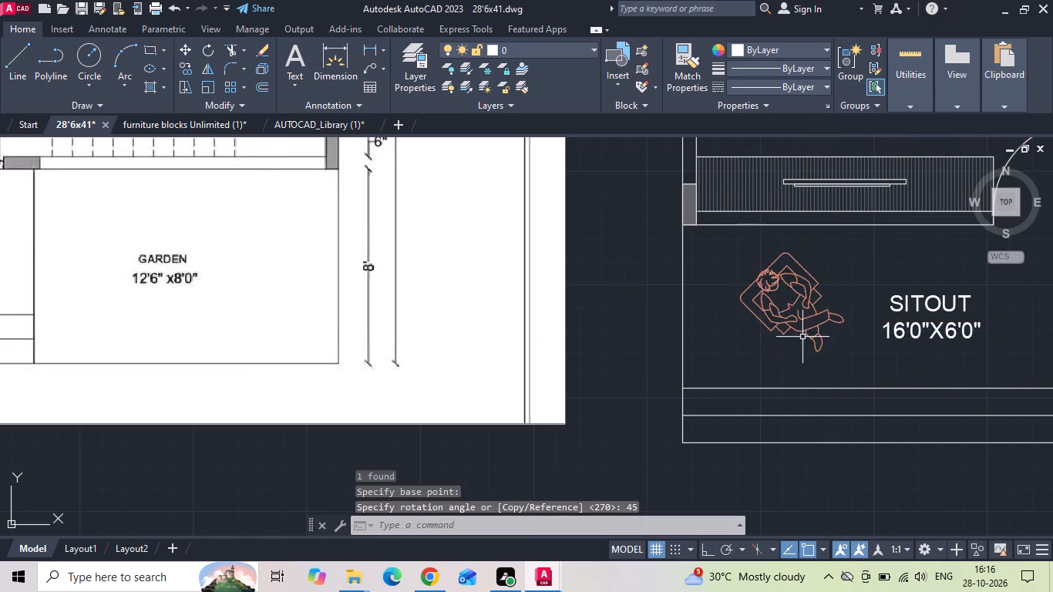
Mirror the rotated armchair across a vertical line between it and the SITOUT label, erasing the source.
left_click_drag(805, 338, 802, 330)
left_click(772, 304)
type("mi")
key("space")
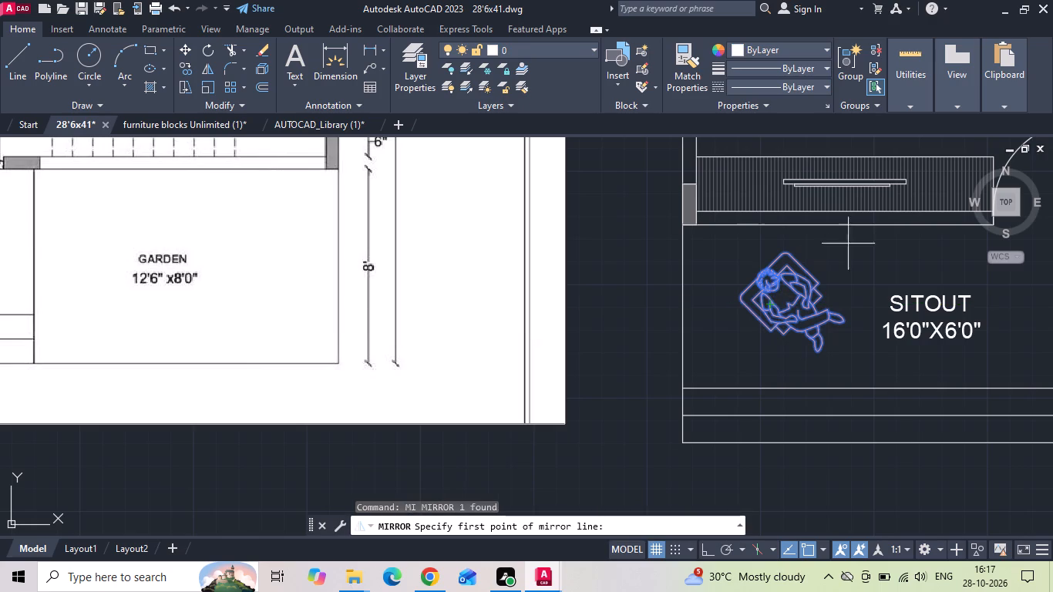
left_click_drag(857, 256, 859, 266)
key("F8")
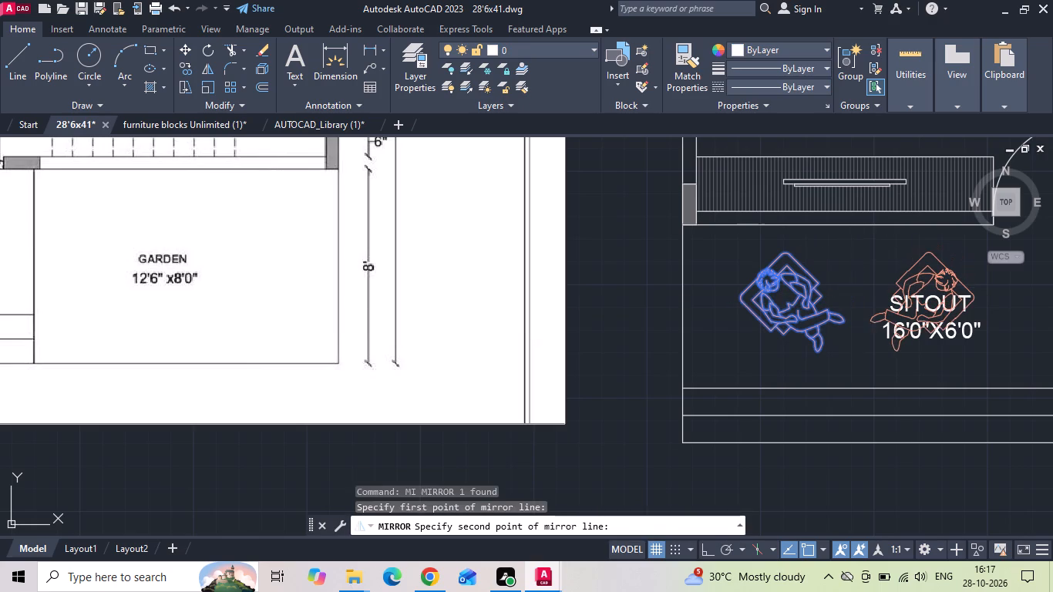
left_click(853, 344)
type("y")
key("space")
scroll(772, 373, "down", 1)
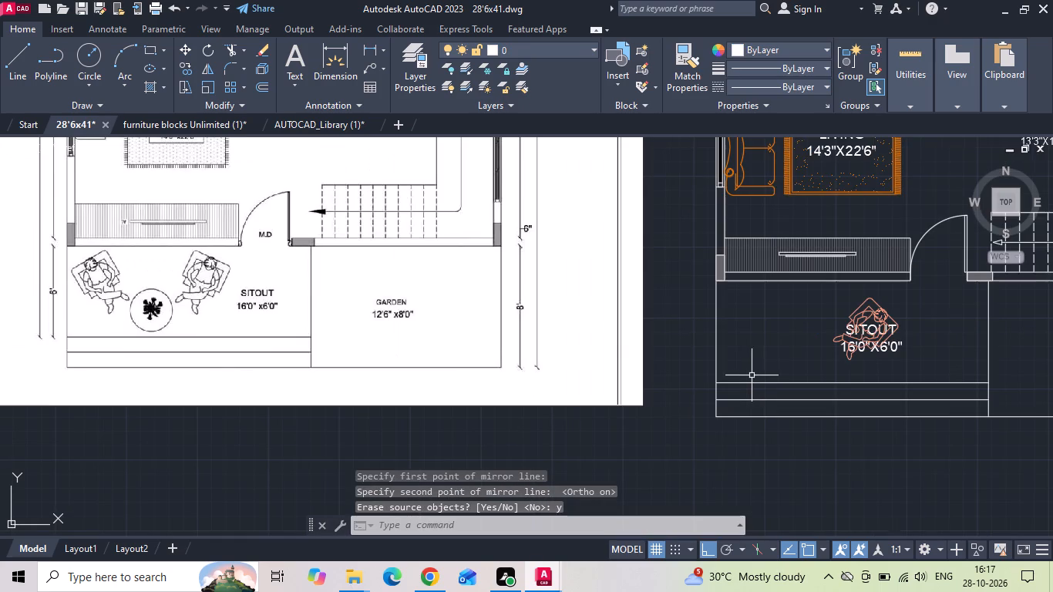
Mirror the armchair back across a vertical line, keeping the source, to form a facing pair in the SITOUT.
left_click(868, 301)
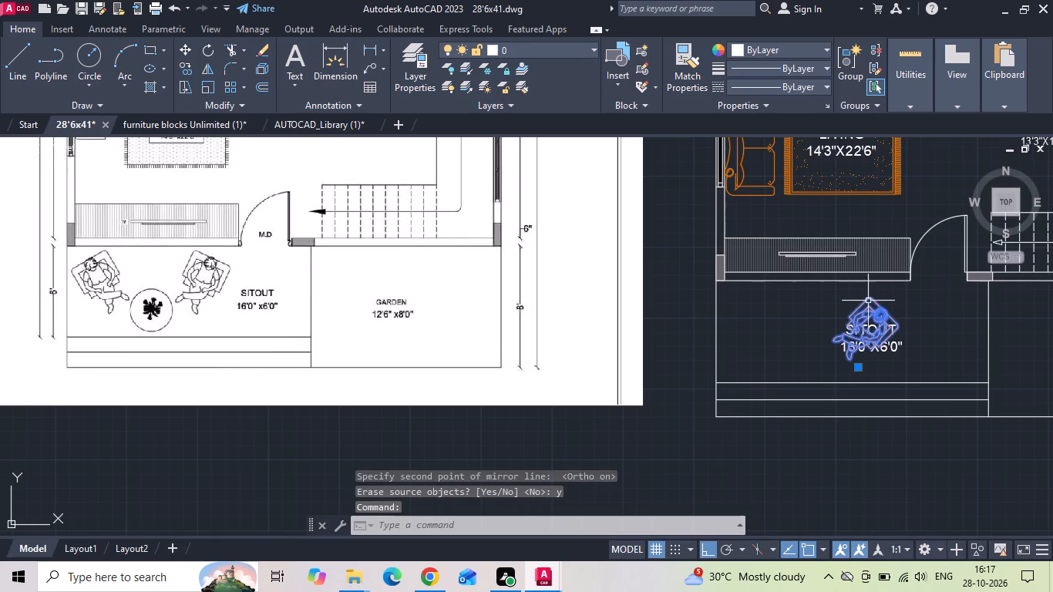
type("mi")
key("space")
left_click_drag(827, 303, 825, 321)
left_click(816, 341)
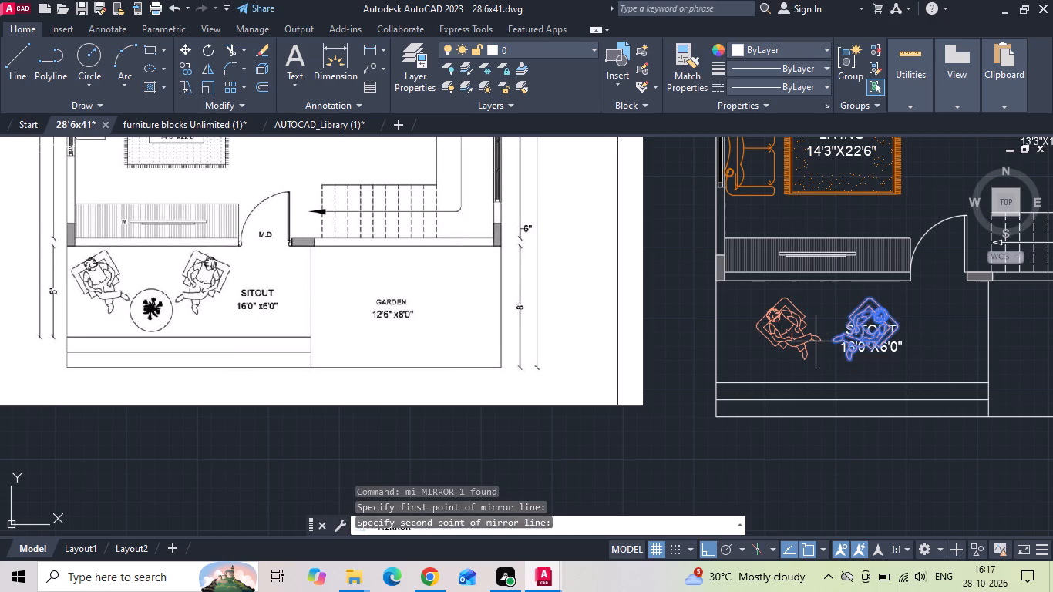
type("n")
key("space")
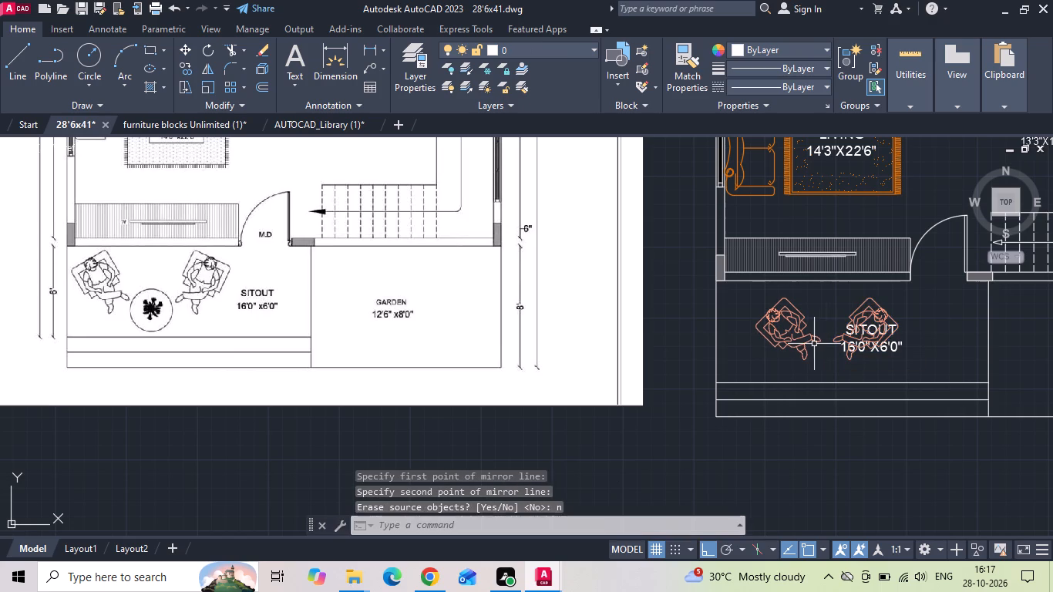
Move both armchairs up close to the LIVING wall and left toward the outer edge of the SITOUT.
left_click(892, 298)
left_click(781, 311)
right_click(779, 311)
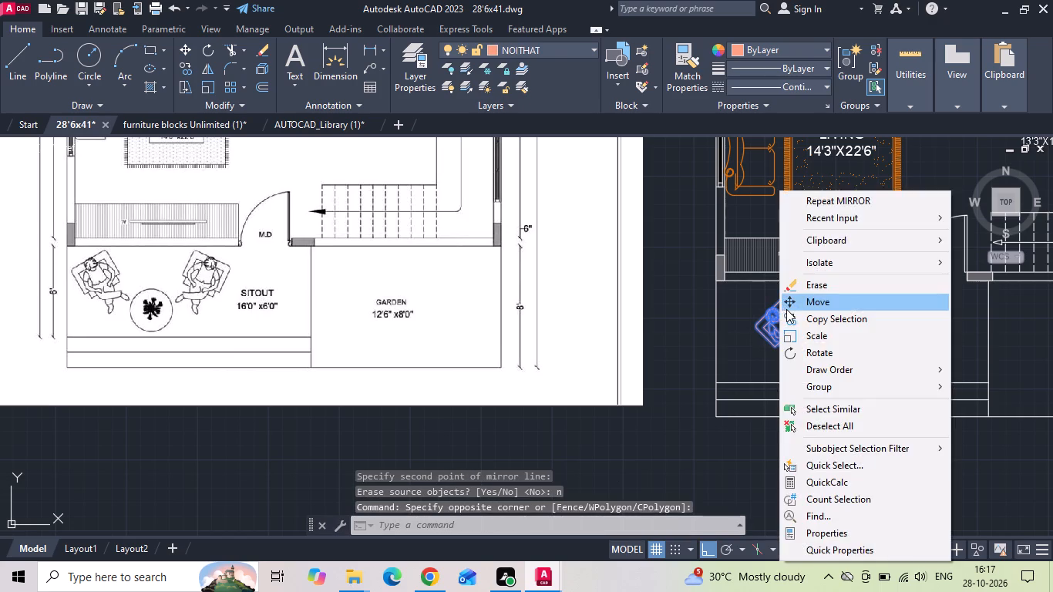
left_click(786, 309)
scroll(816, 304, "up", 2)
left_click(816, 318)
left_click(812, 288)
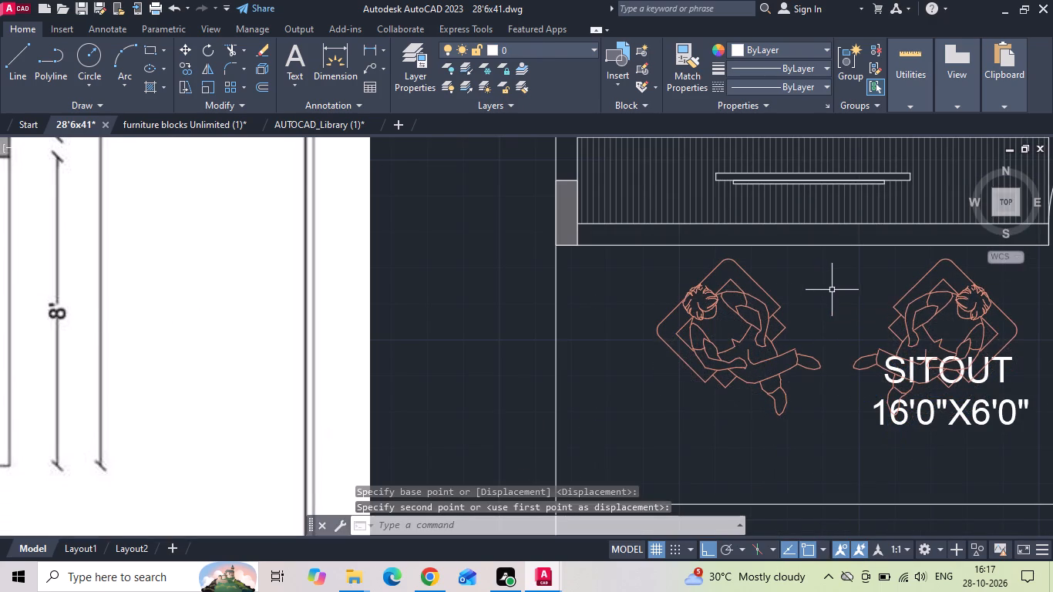
scroll(692, 314, "down", 1)
left_click_drag(887, 287, 870, 294)
left_click(667, 322)
right_click(666, 322)
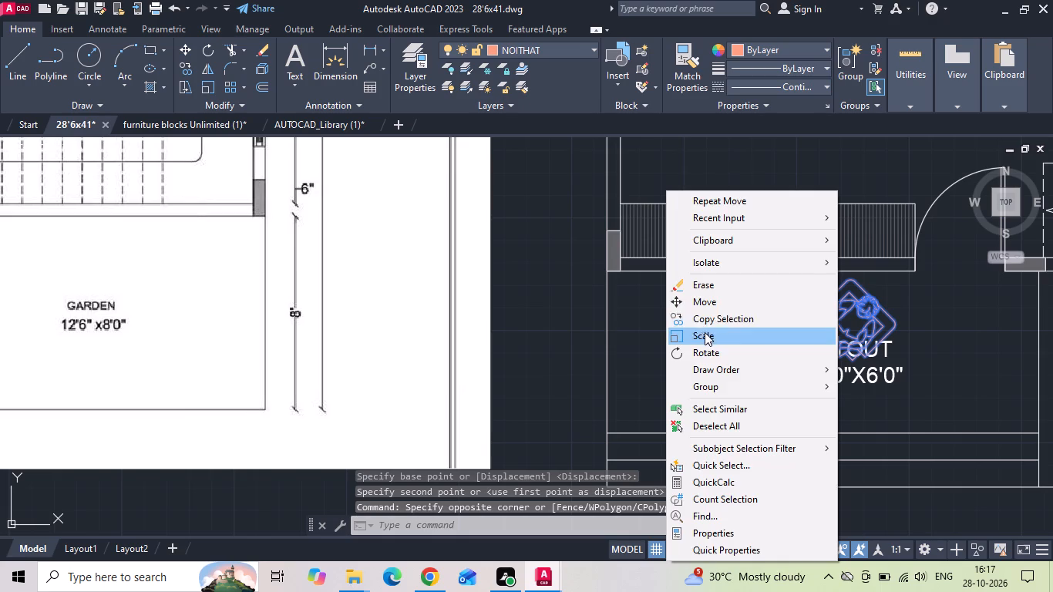
left_click(718, 306)
left_click(701, 396)
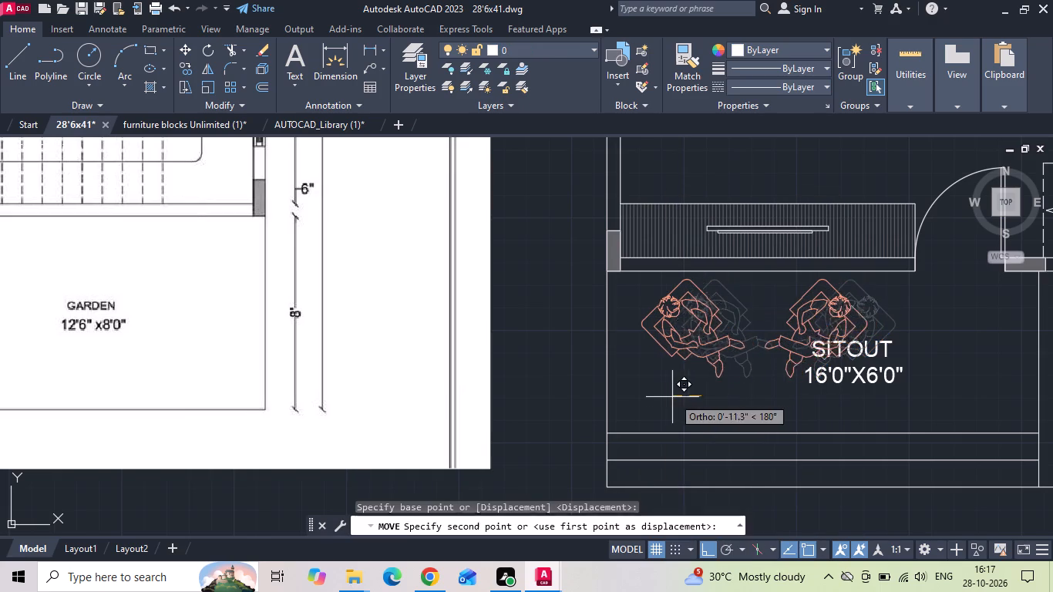
left_click(654, 396)
Move the SITOUT 16'0"X6'0" label horizontally to the right, clear of the armchairs.
scroll(760, 346, "down", 2)
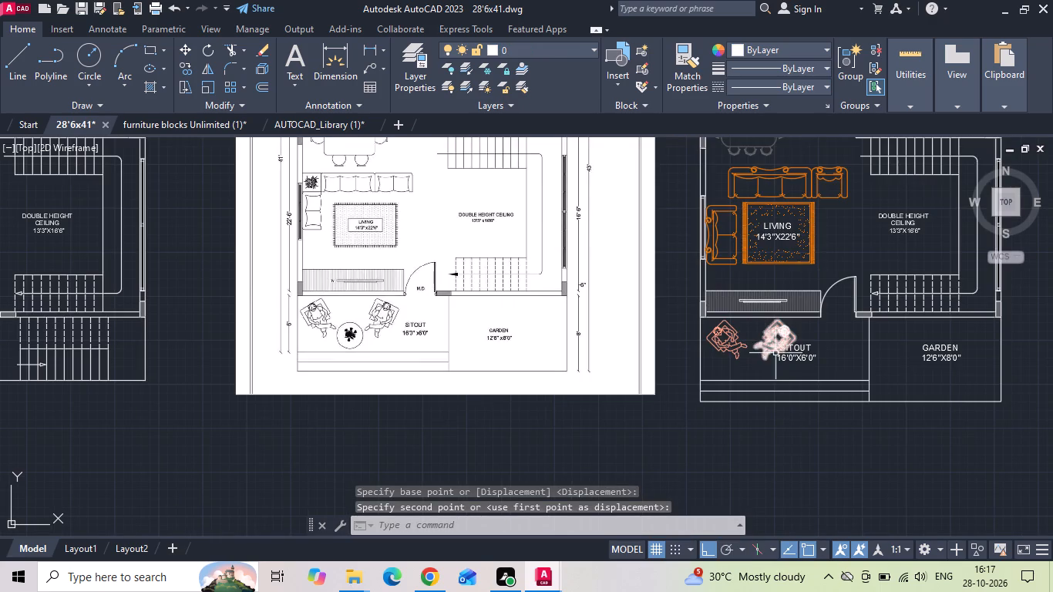
left_click(809, 350)
right_click(809, 350)
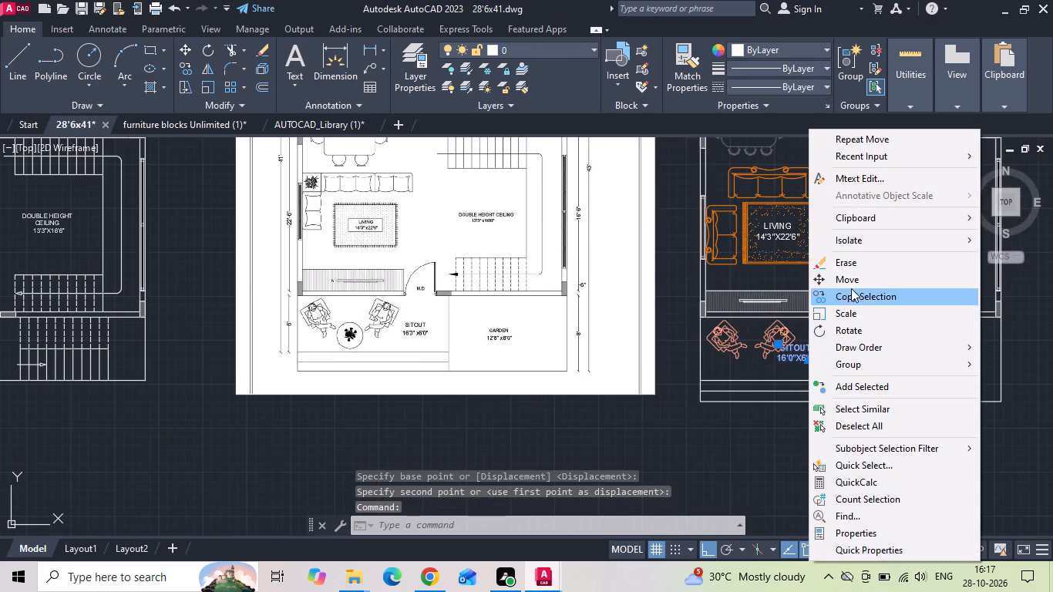
left_click(852, 286)
scroll(859, 332, "up", 2)
left_click(853, 364)
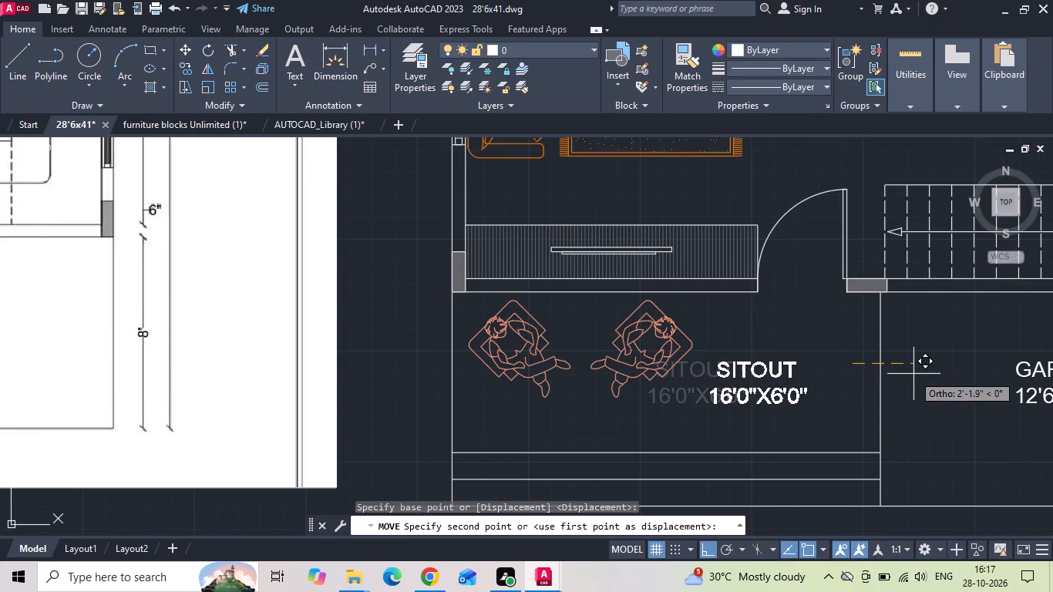
left_click(934, 372)
Move the right-hand armchair about 1' further right to widen the gap between the two chairs.
left_click_drag(693, 345, 685, 345)
right_click(625, 345)
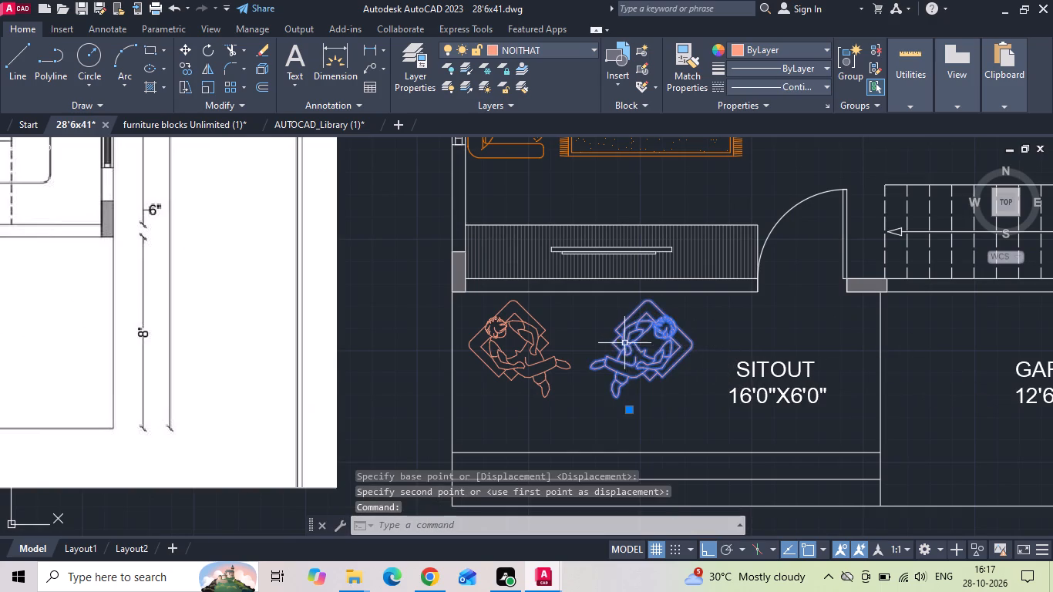
left_click(657, 272)
left_click(677, 422)
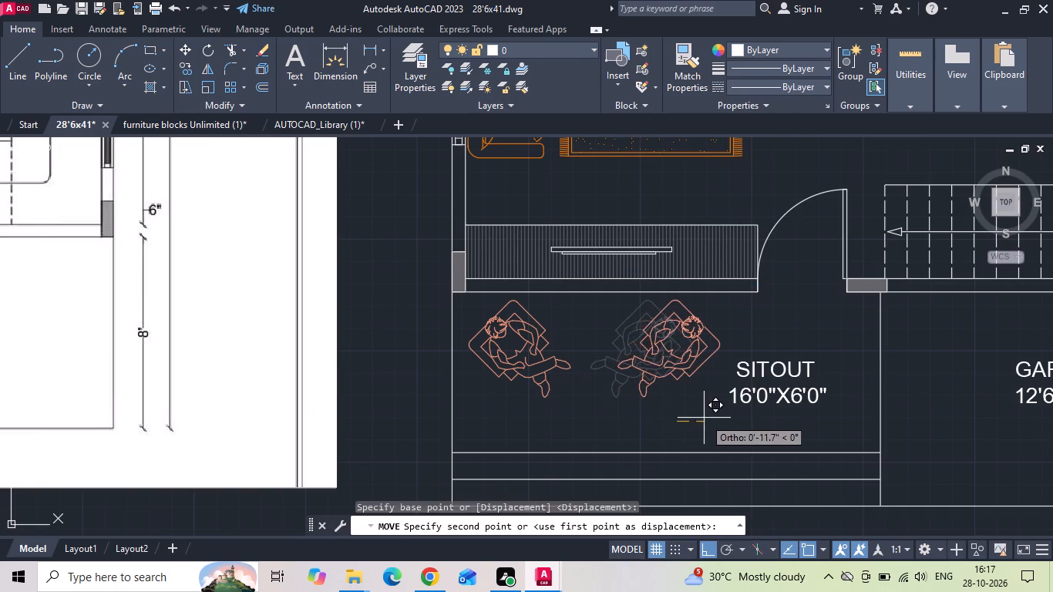
left_click(705, 418)
Nudge both SITOUT armchairs slightly upward toward the LIVING wall.
left_click_drag(718, 322, 700, 327)
left_click(523, 345)
right_click(523, 345)
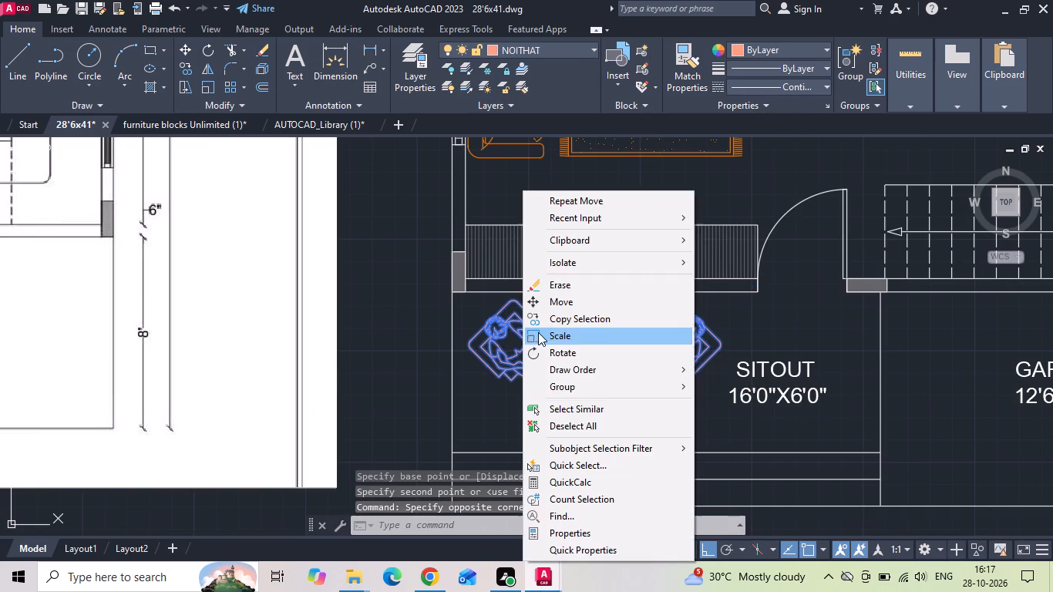
left_click(566, 296)
left_click(595, 404)
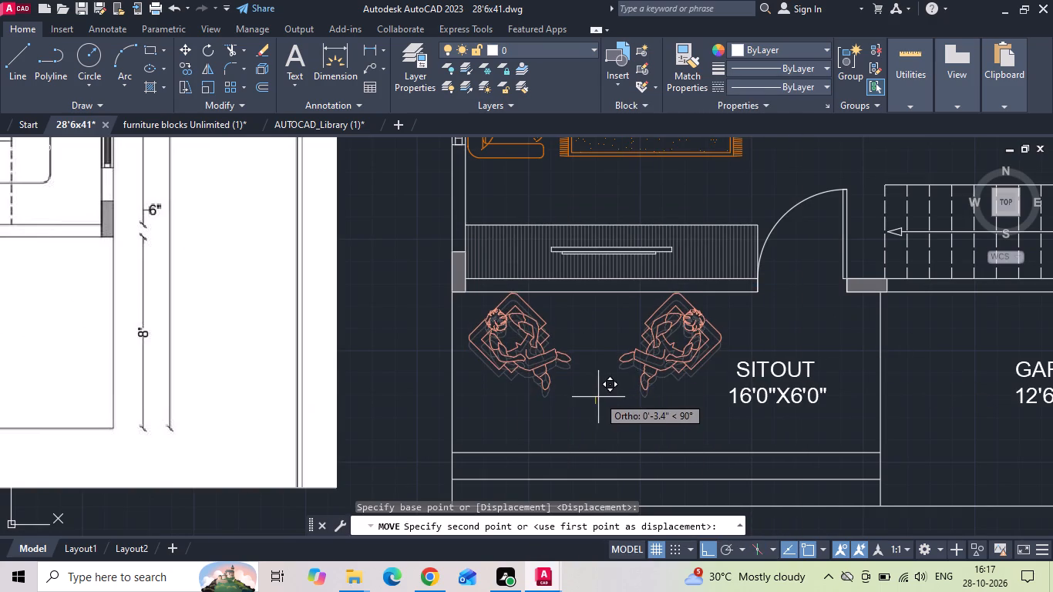
left_click(599, 402)
Save the 28'6x41 drawing.
scroll(647, 367, "down", 1)
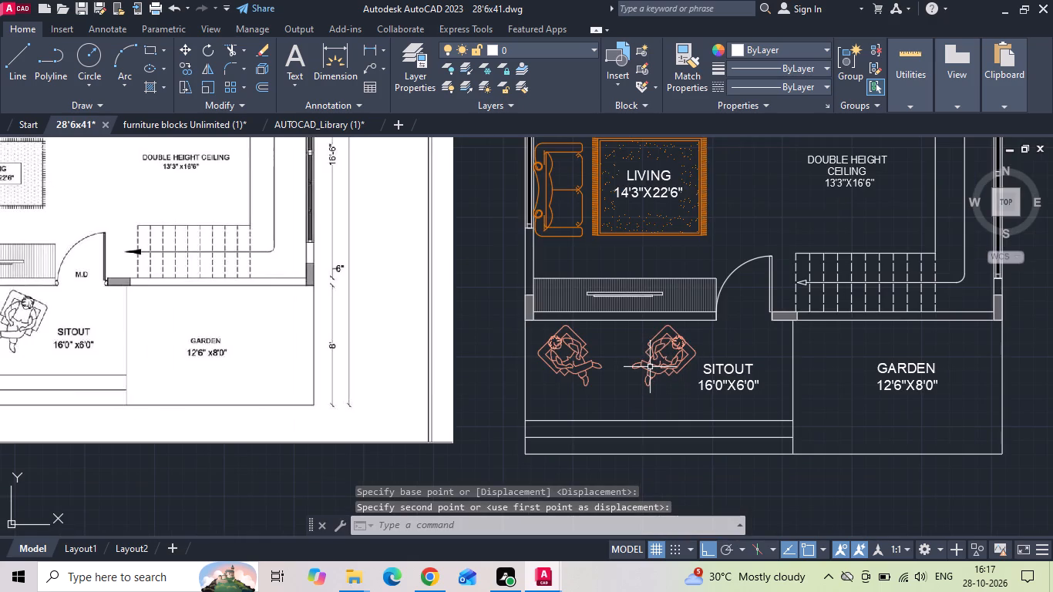
key("ctrl+s")
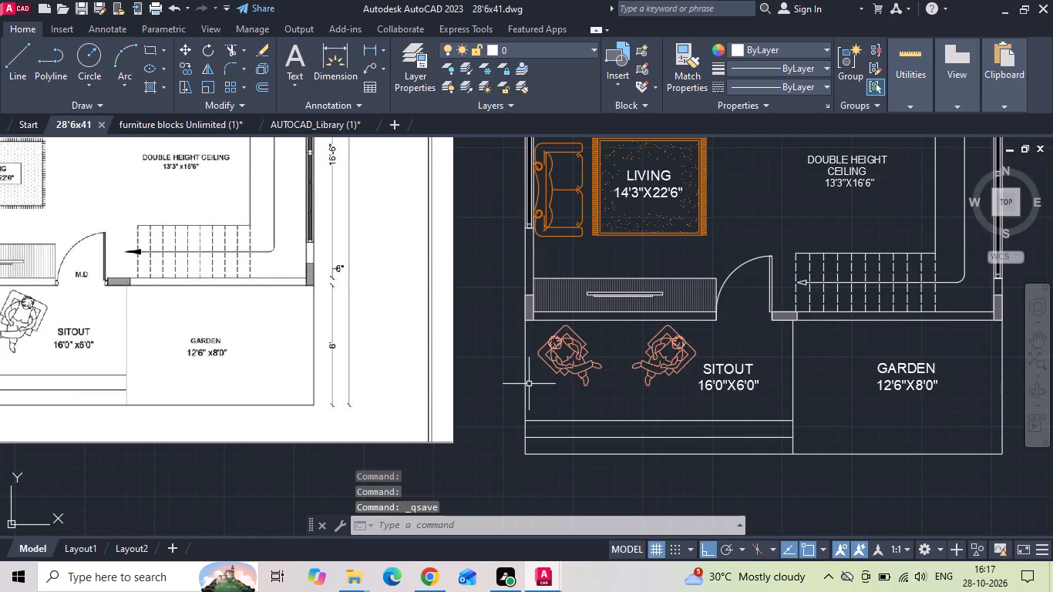
Examine the kitchen in the reference floor plan, including its hob, sink and refrigerator.
middle_click_drag(294, 390, 395, 372)
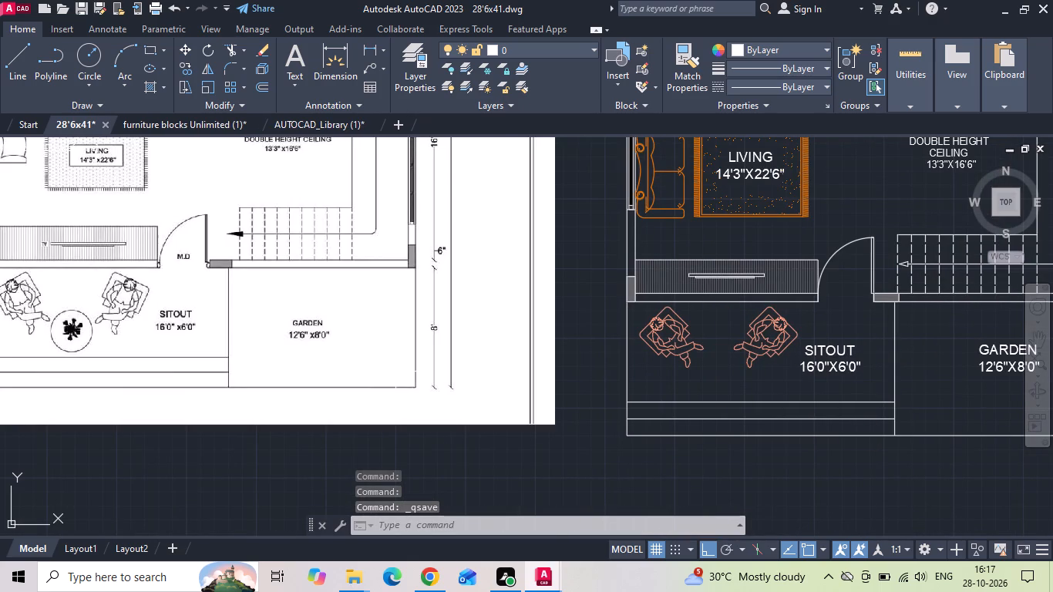
scroll(398, 327, "down", 3)
scroll(311, 210, "up", 3)
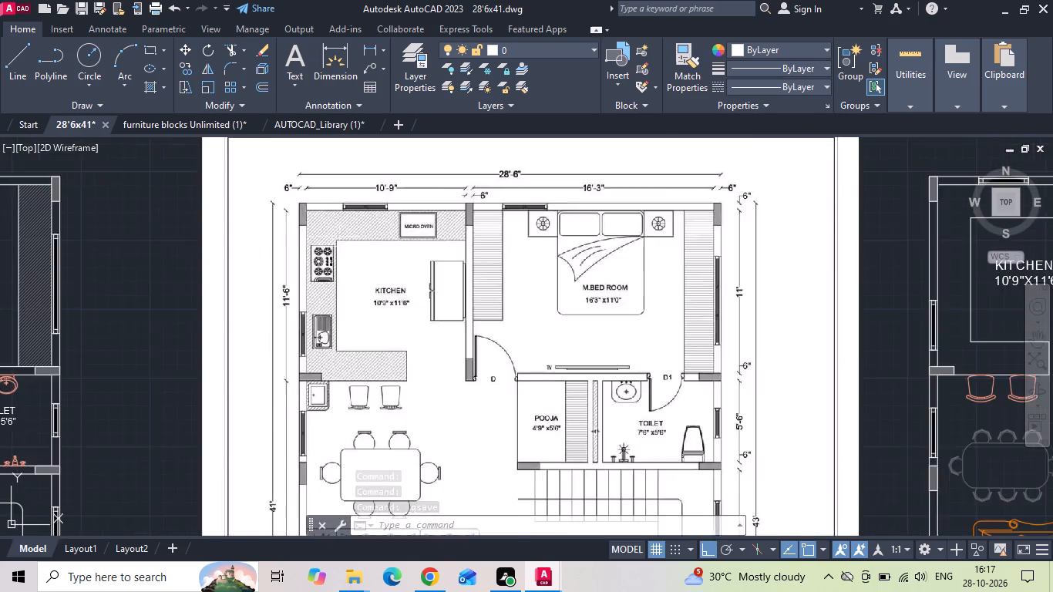
scroll(341, 253, "up", 2)
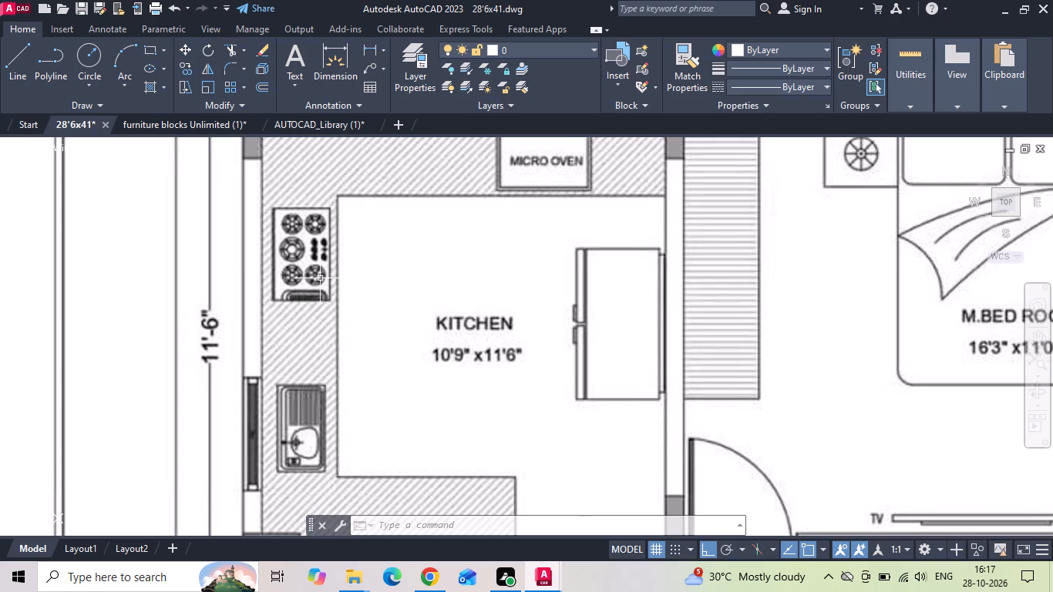
Switch to the AUTOCAD_Library (1) drawing and look through the KITCHEN section for a hob block like the reference.
left_click(311, 122)
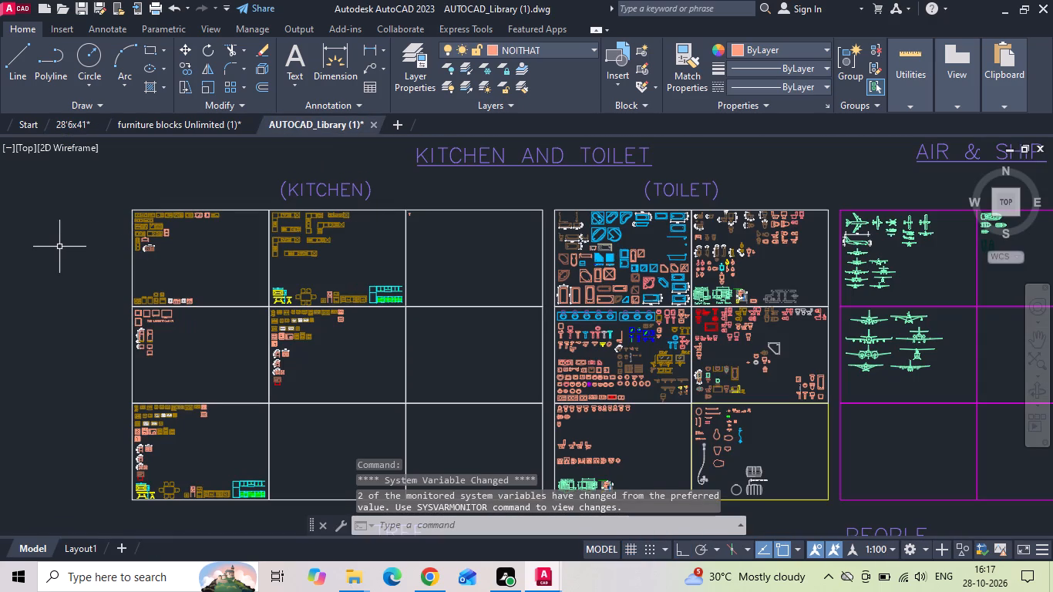
scroll(100, 220, "up", 3)
scroll(251, 203, "up", 2)
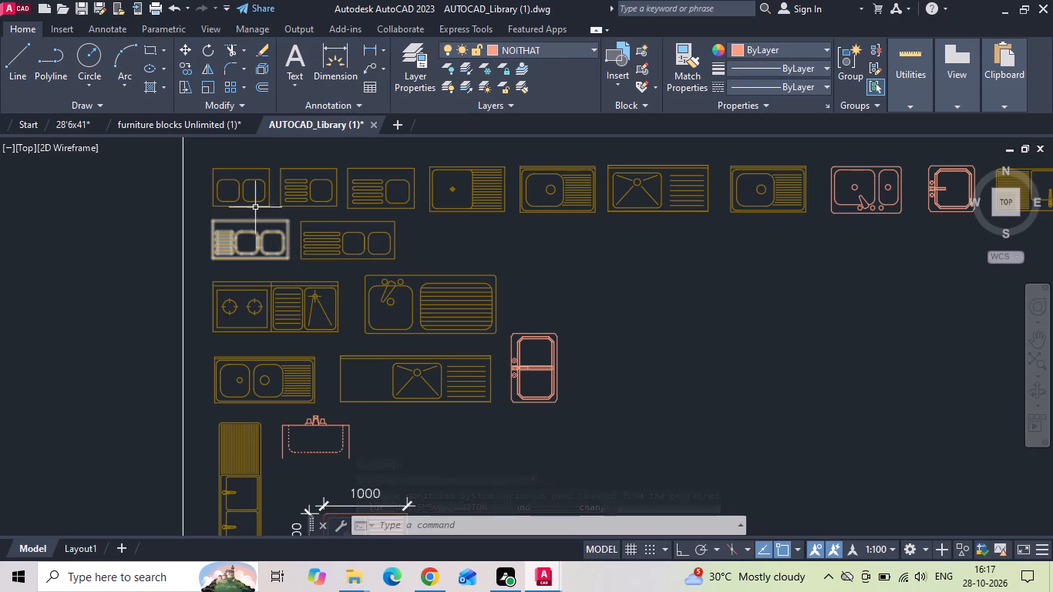
scroll(303, 244, "down", 3)
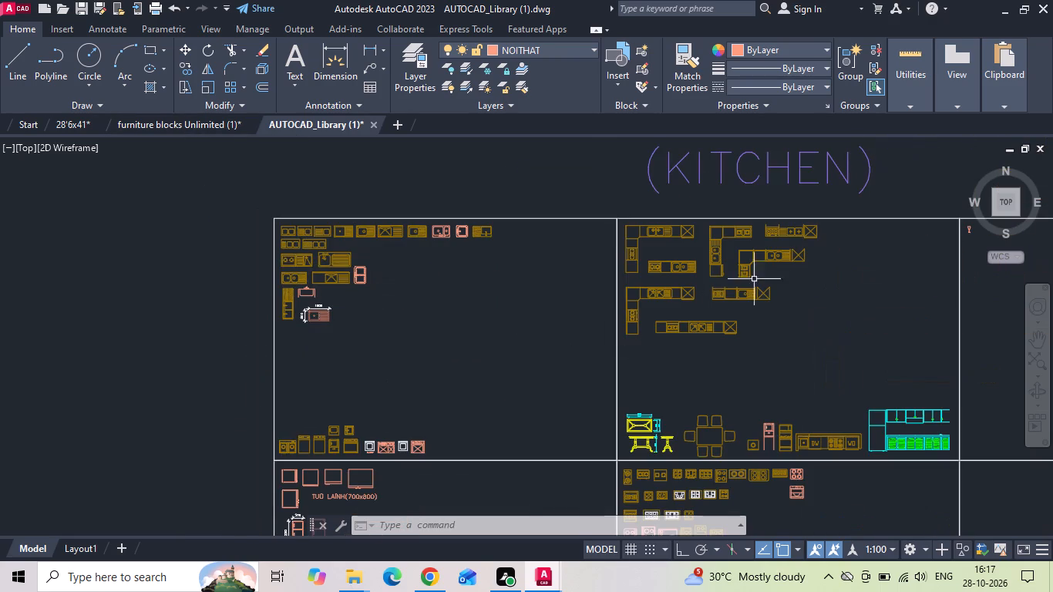
scroll(763, 274, "up", 1)
middle_click_drag(703, 333, 611, 160)
middle_click_drag(584, 377, 584, 304)
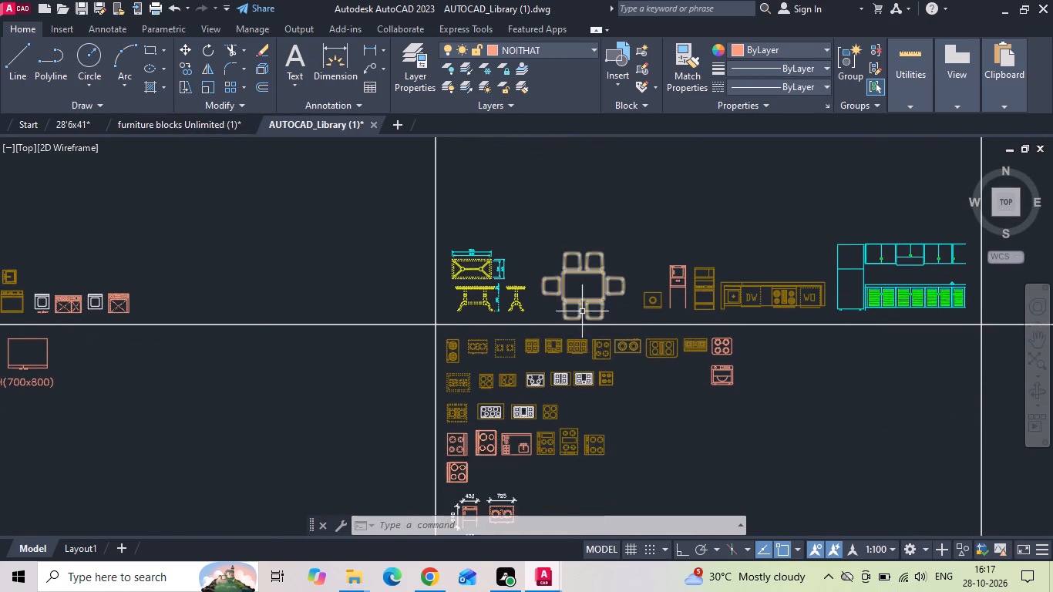
scroll(543, 378, "up", 2)
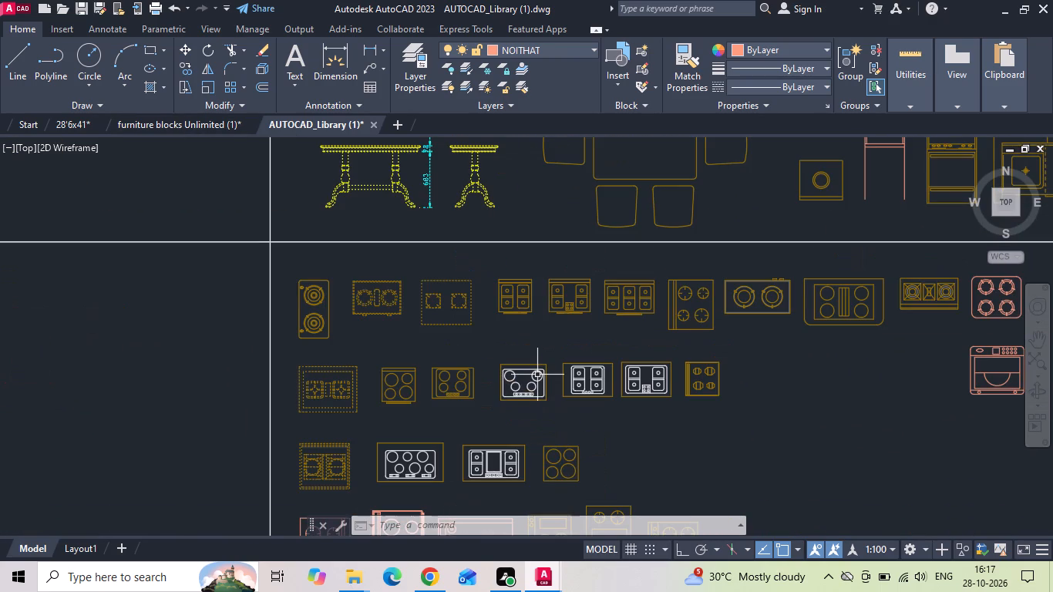
middle_click_drag(528, 367, 490, 314)
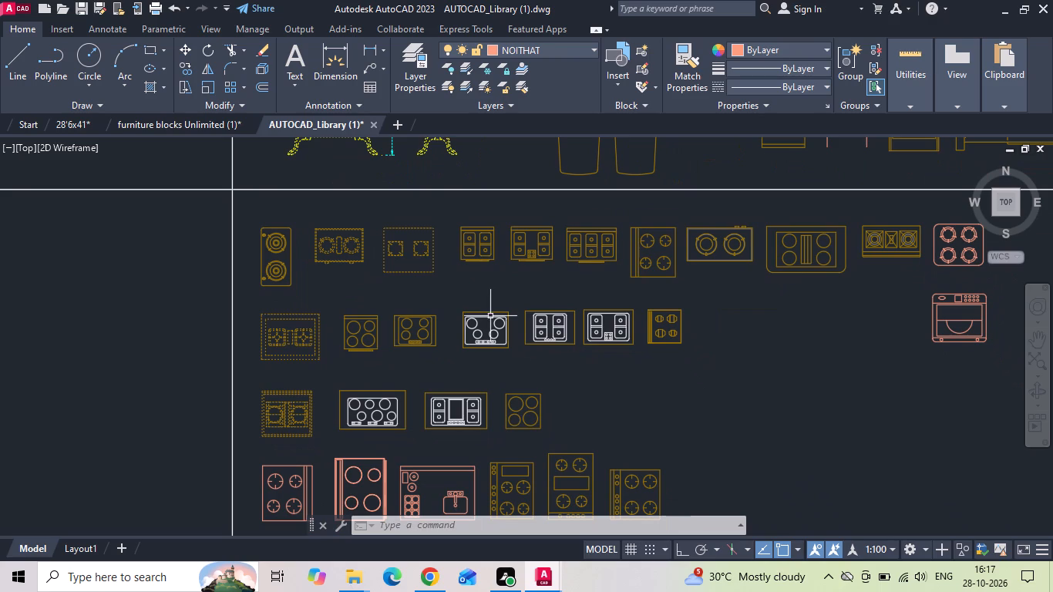
middle_click_drag(503, 405, 513, 327)
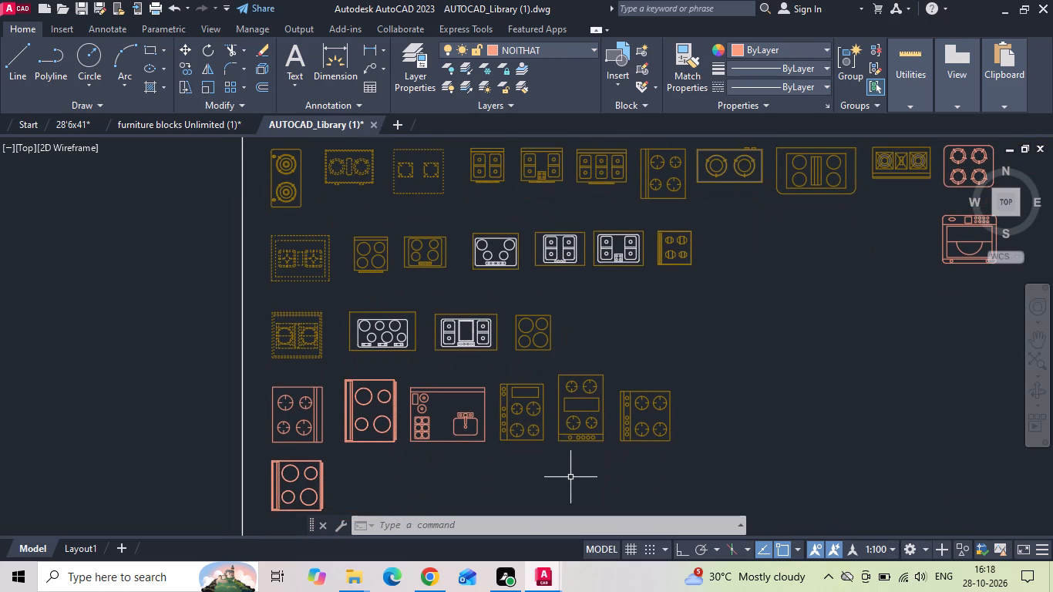
middle_click_drag(579, 415, 608, 251)
scroll(609, 251, "down", 2)
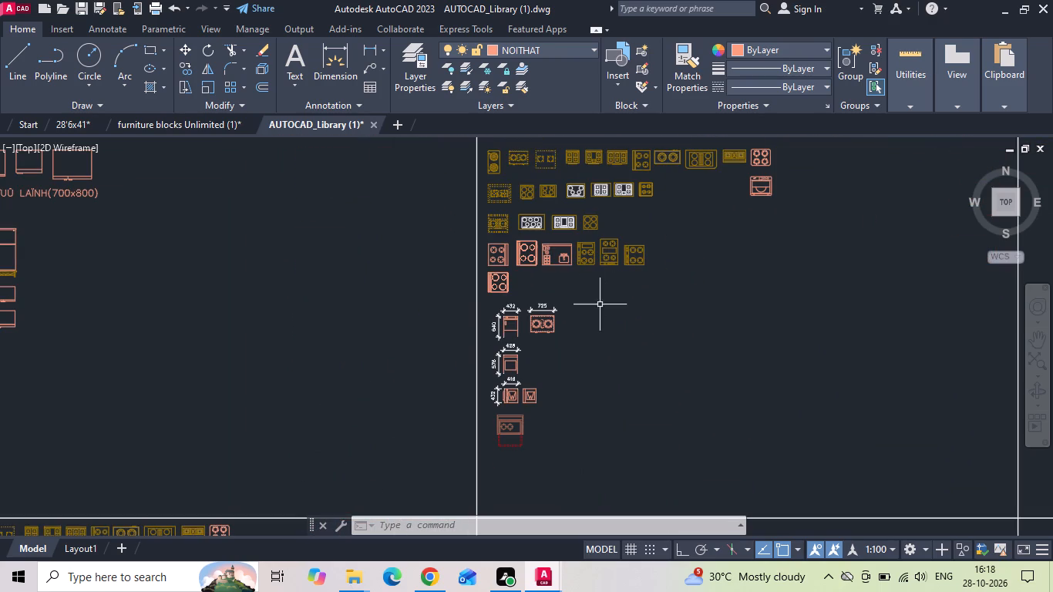
scroll(596, 362, "down", 2)
scroll(427, 456, "up", 3)
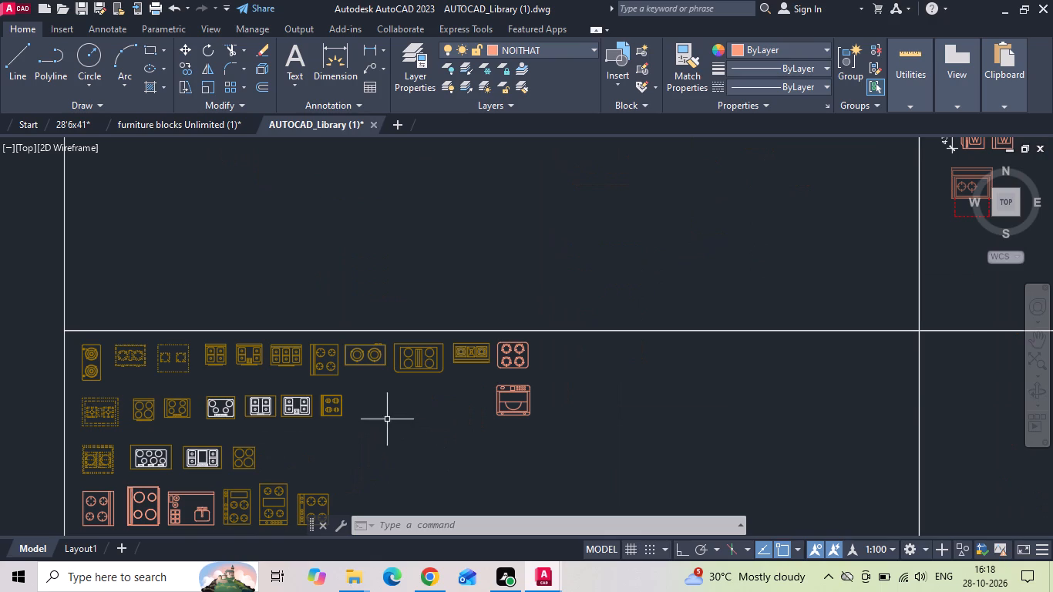
scroll(387, 419, "up", 1)
middle_click_drag(387, 415, 449, 378)
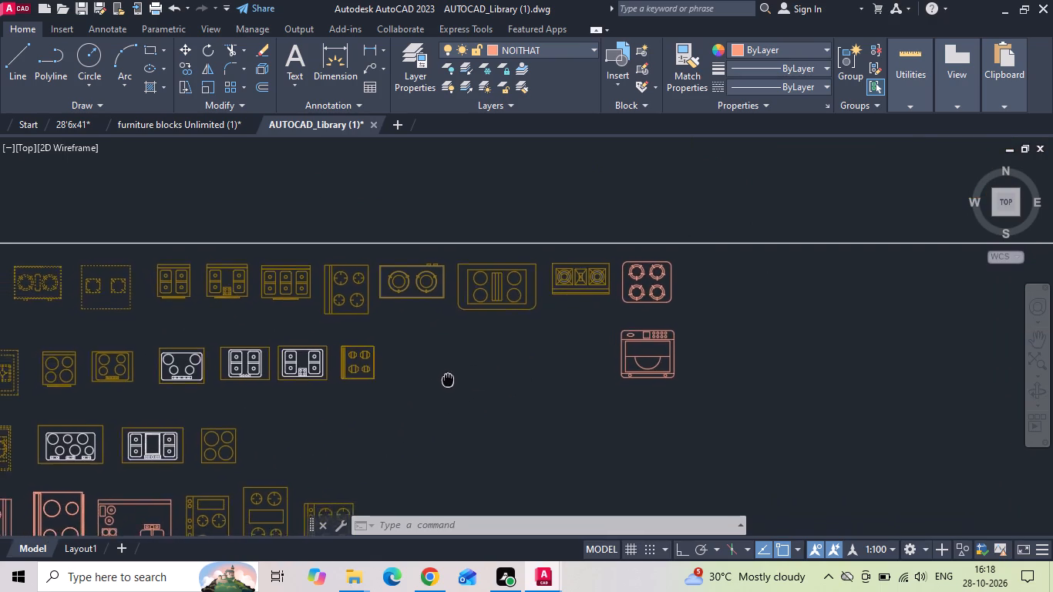
middle_click_drag(449, 378, 573, 338)
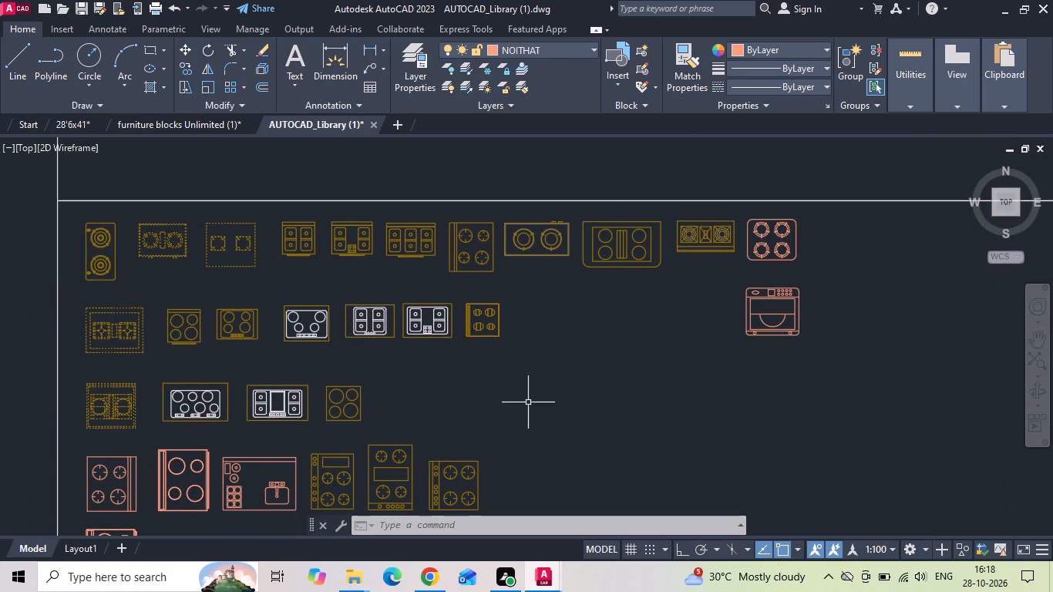
middle_click_drag(494, 410, 517, 358)
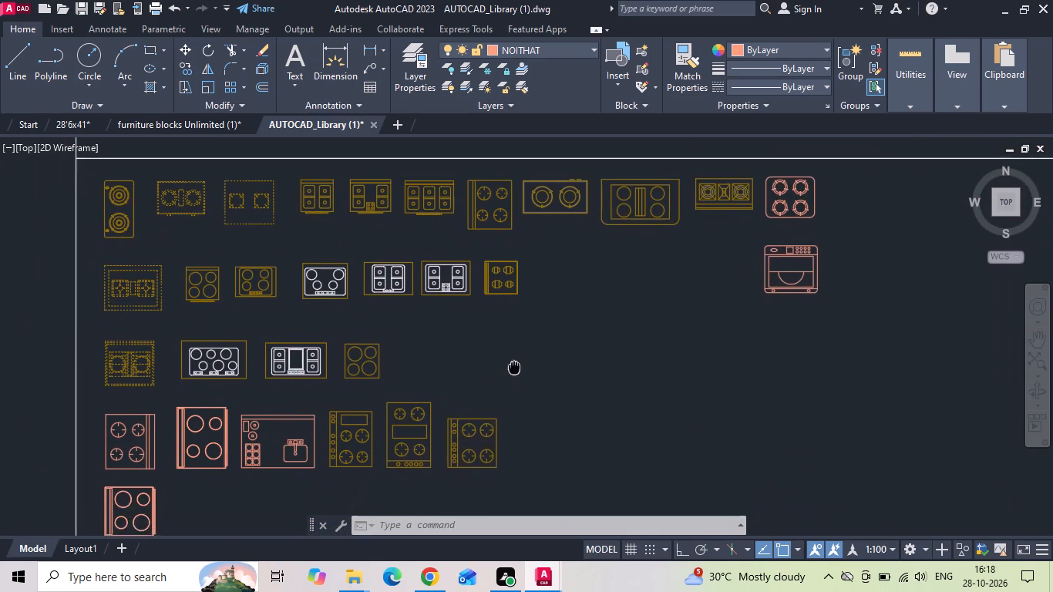
middle_click_drag(517, 358, 538, 308)
scroll(540, 305, "down", 2)
scroll(463, 448, "up", 2)
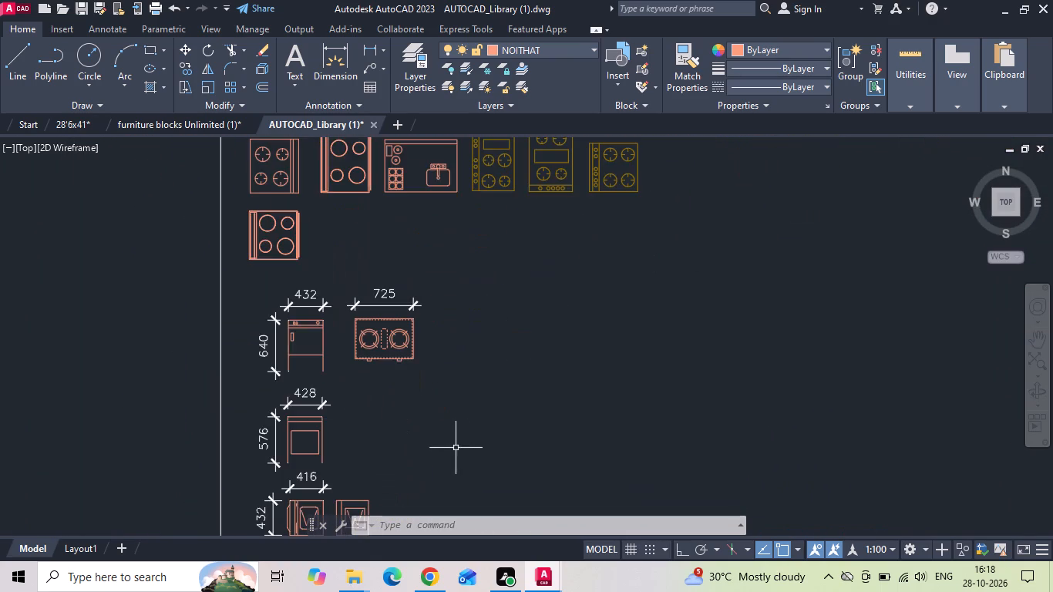
middle_click_drag(455, 410, 456, 289)
scroll(456, 289, "down", 4)
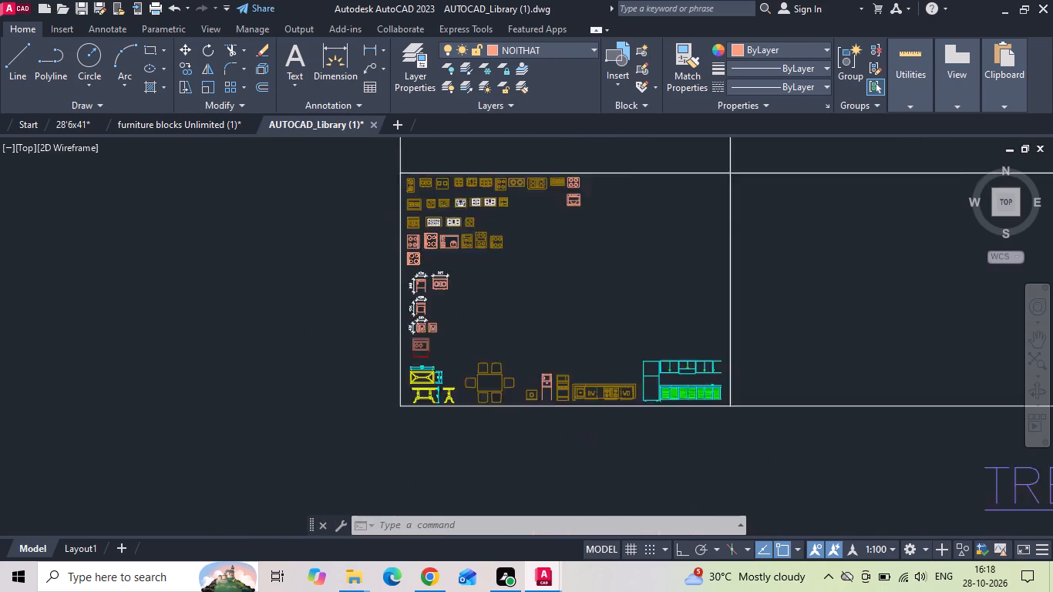
Look over the library's kitchen sink and counter blocks, and compare the rows of cooktop blocks more closely.
scroll(459, 319, "down", 1)
middle_click_drag(483, 284, 481, 465)
scroll(476, 302, "up", 3)
scroll(357, 198, "up", 2)
scroll(341, 358, "down", 2)
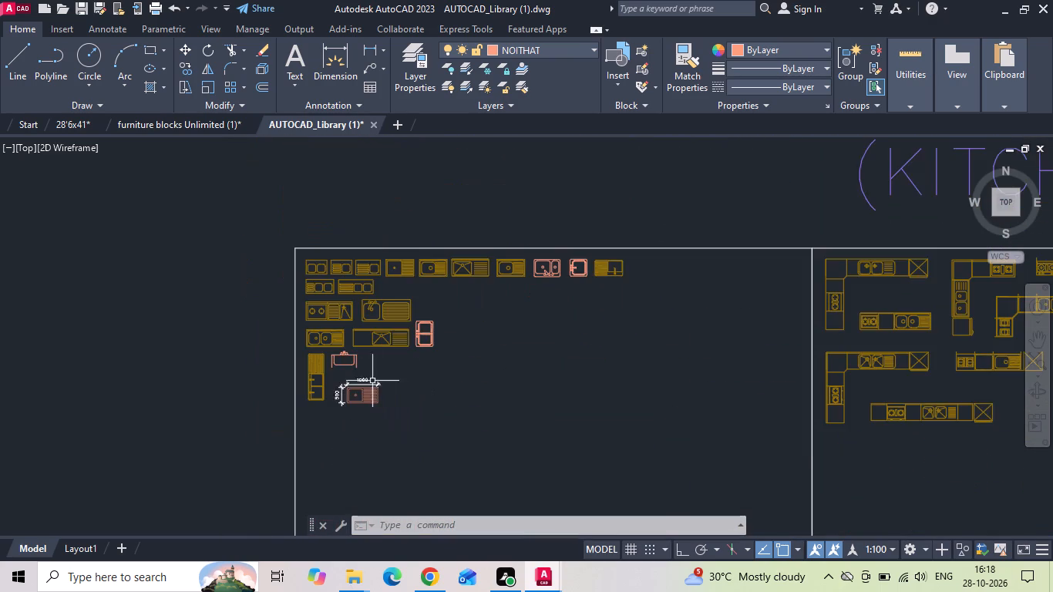
scroll(420, 297, "down", 1)
scroll(801, 473, "up", 2)
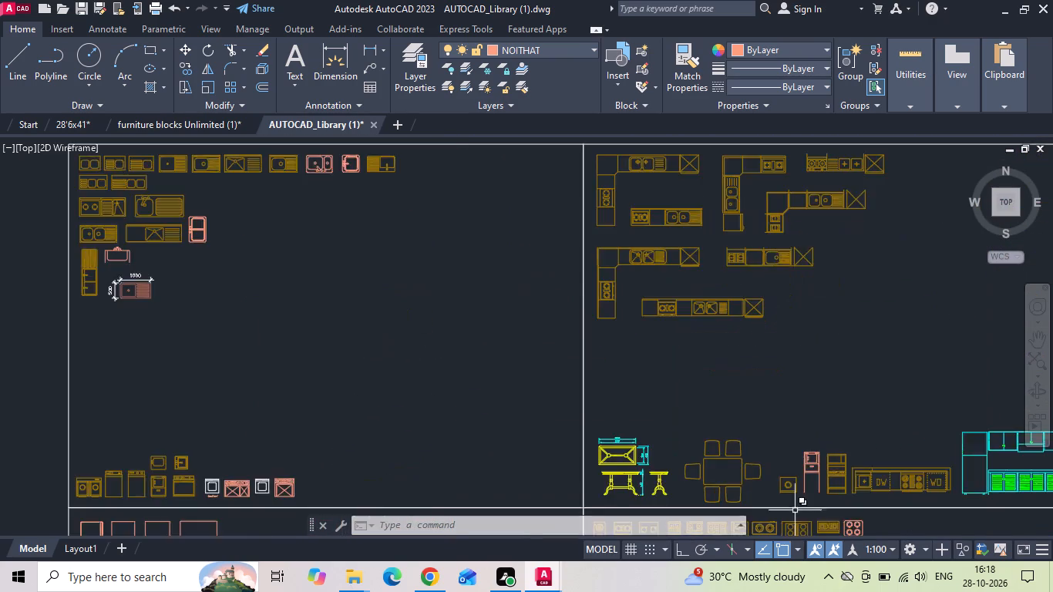
middle_click_drag(727, 395, 526, 168)
scroll(476, 303, "up", 2)
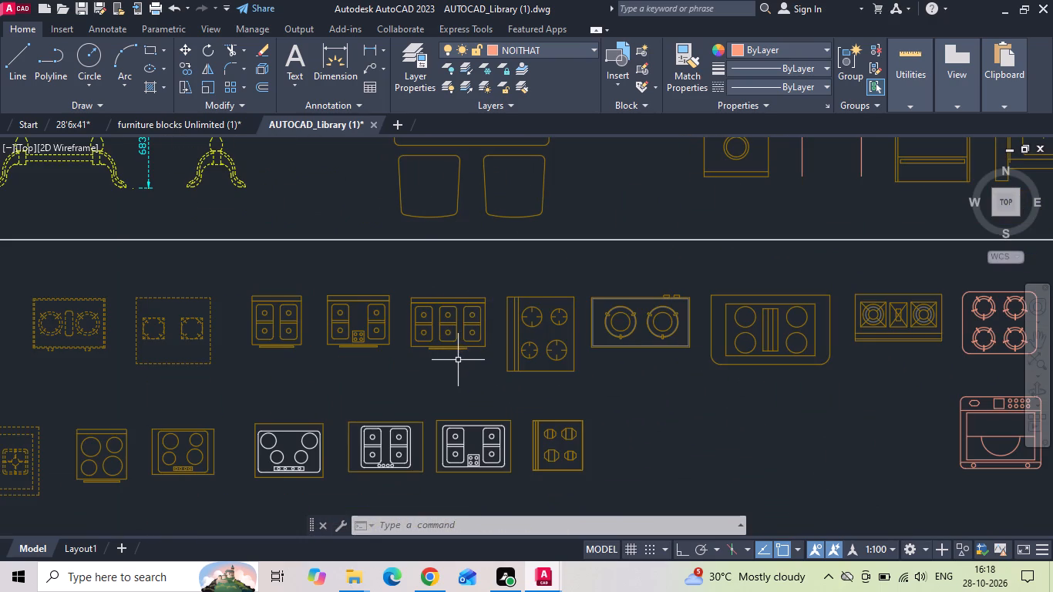
middle_click_drag(454, 362, 439, 303)
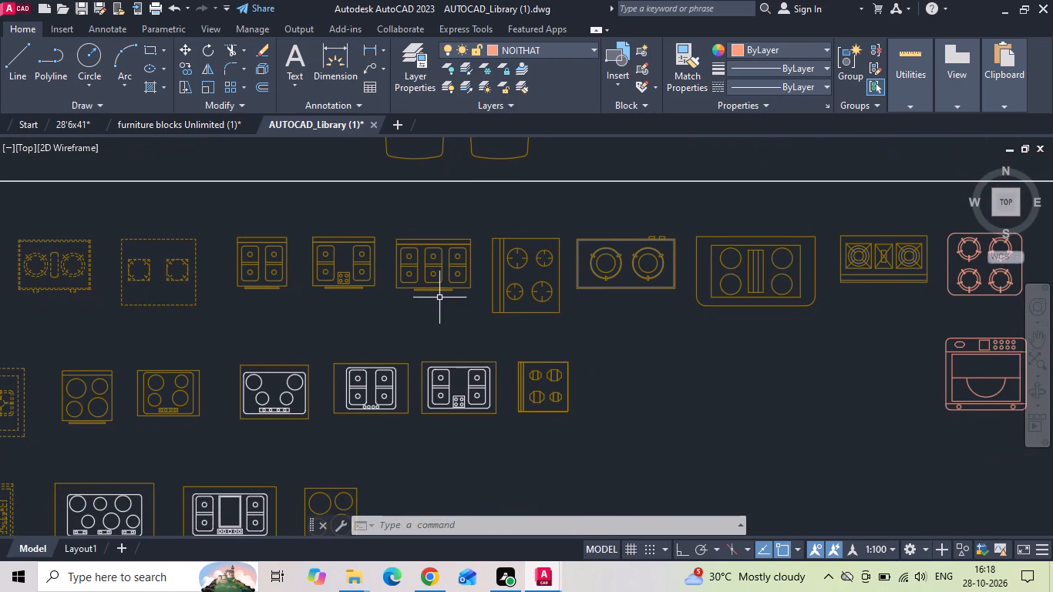
scroll(584, 256, "down", 1)
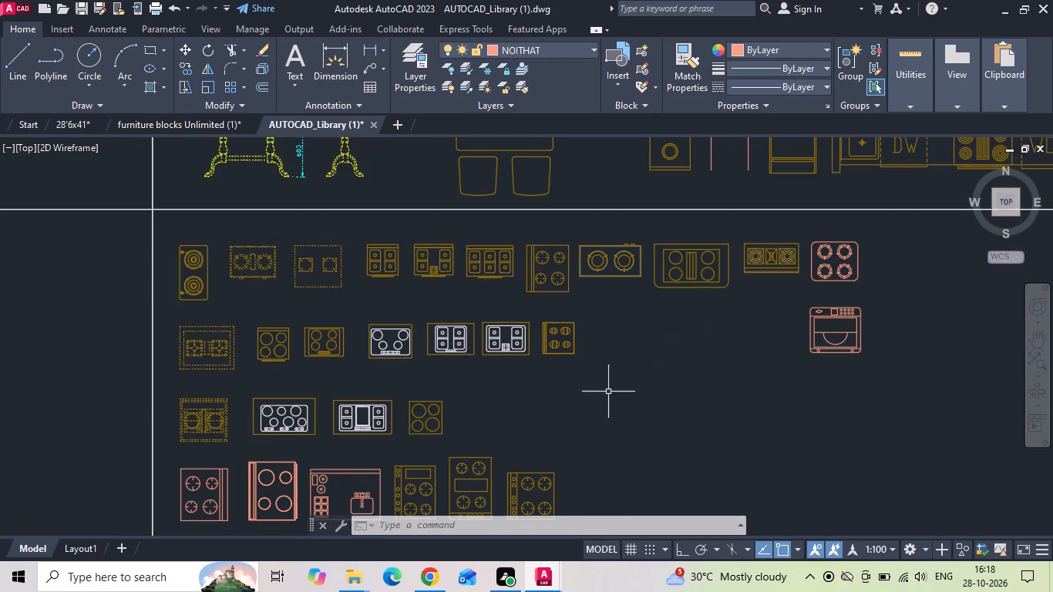
middle_click_drag(586, 388, 592, 331)
scroll(457, 483, "up", 1)
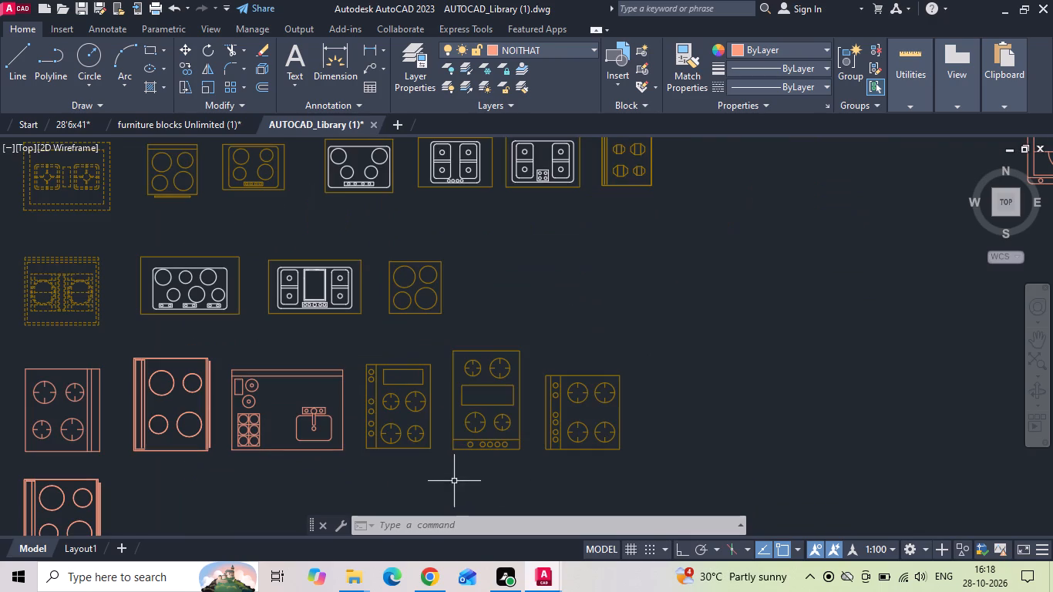
Select the two four-burner cooktop blocks that have a column of control knobs along one side.
left_click(426, 463)
left_click(418, 436)
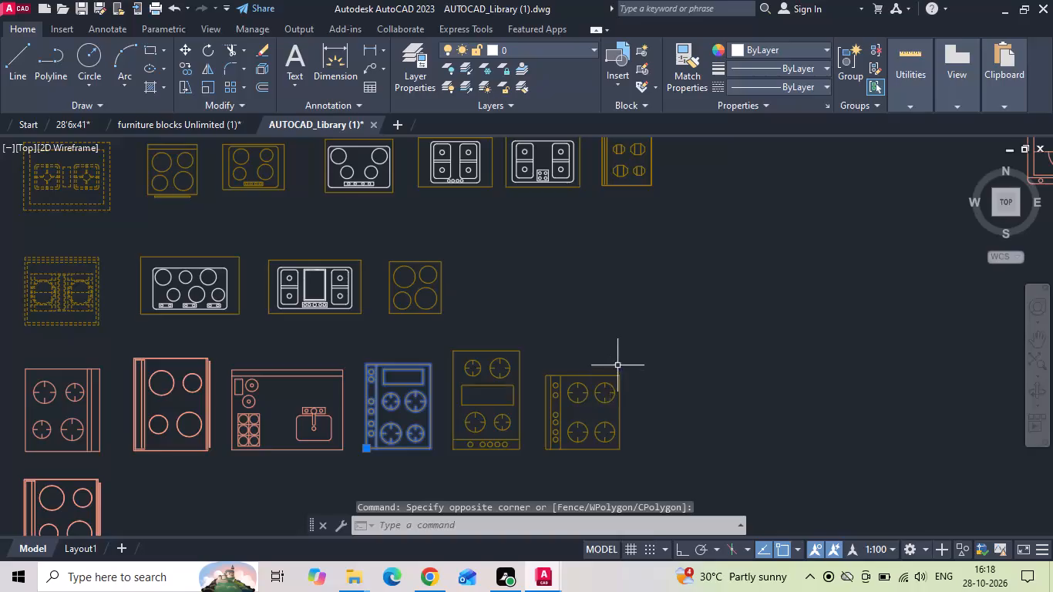
left_click_drag(617, 371, 584, 422)
left_click(573, 429)
scroll(617, 278, "down", 2)
middle_click_drag(530, 394, 579, 298)
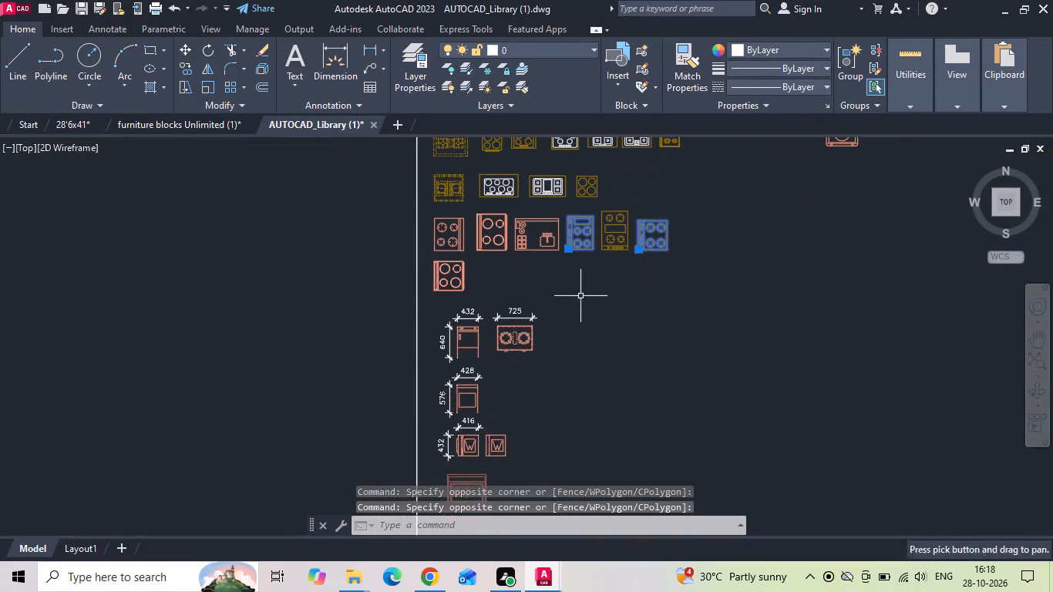
scroll(633, 293, "down", 3)
scroll(425, 423, "up", 5)
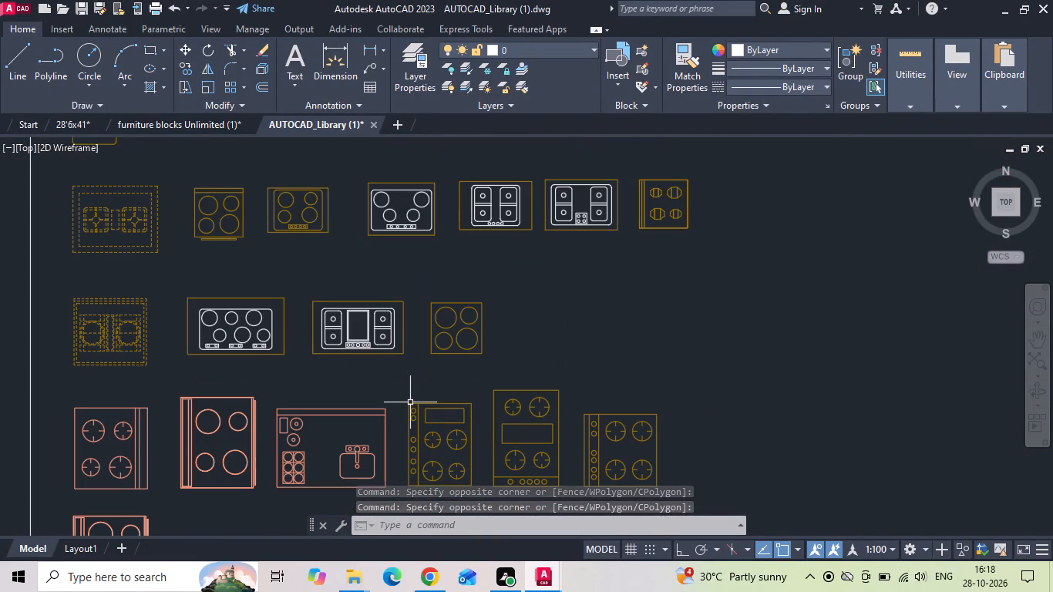
middle_click_drag(405, 382, 405, 305)
left_click_drag(639, 325, 627, 352)
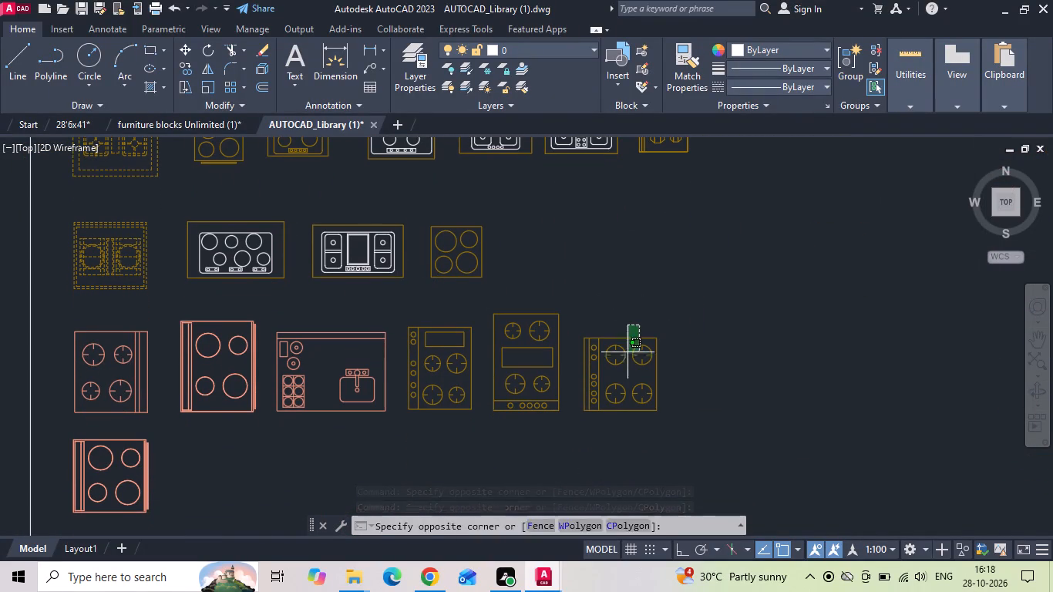
left_click(613, 374)
Add the oven block below the four-burner hob at the end of the first cooktop row to the selection.
scroll(471, 440, "down", 1)
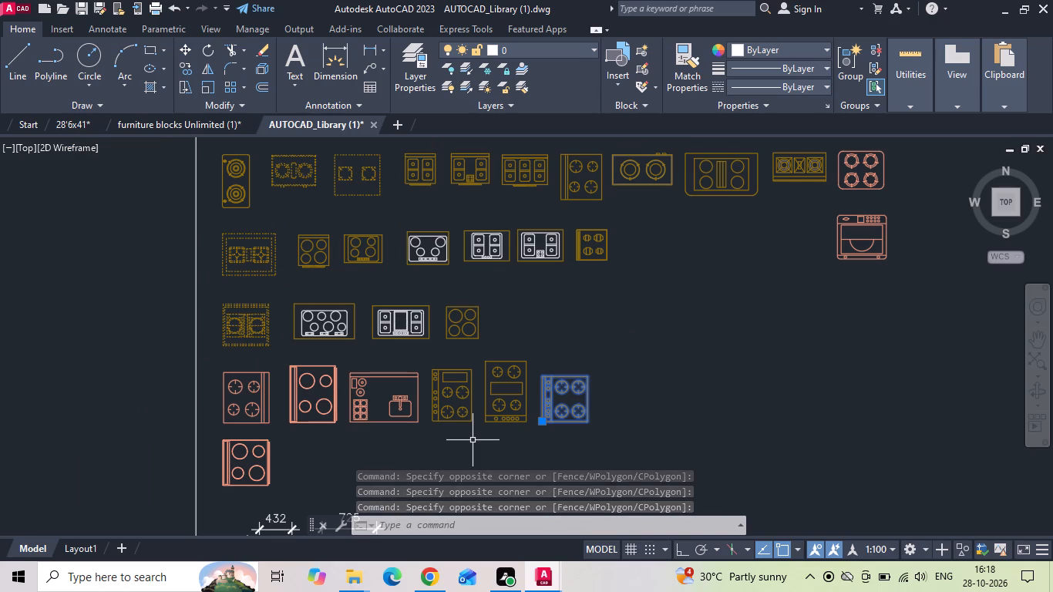
middle_click_drag(473, 433, 473, 358)
scroll(473, 364, "down", 1)
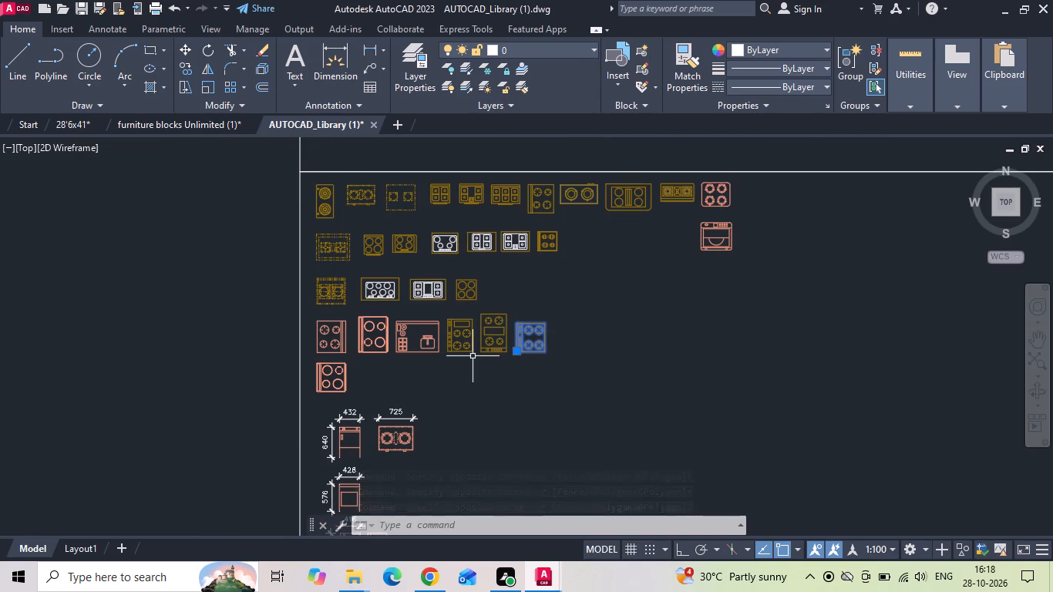
scroll(473, 356, "down", 1)
middle_click_drag(449, 425, 432, 332)
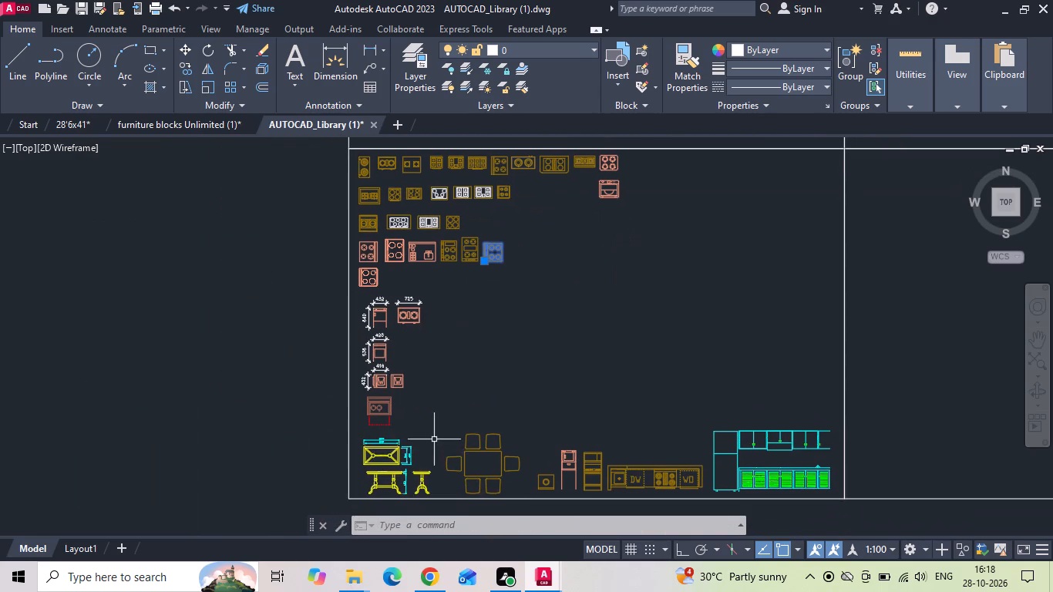
middle_click_drag(431, 415, 431, 323)
scroll(431, 304, "down", 1)
scroll(429, 286, "up", 3)
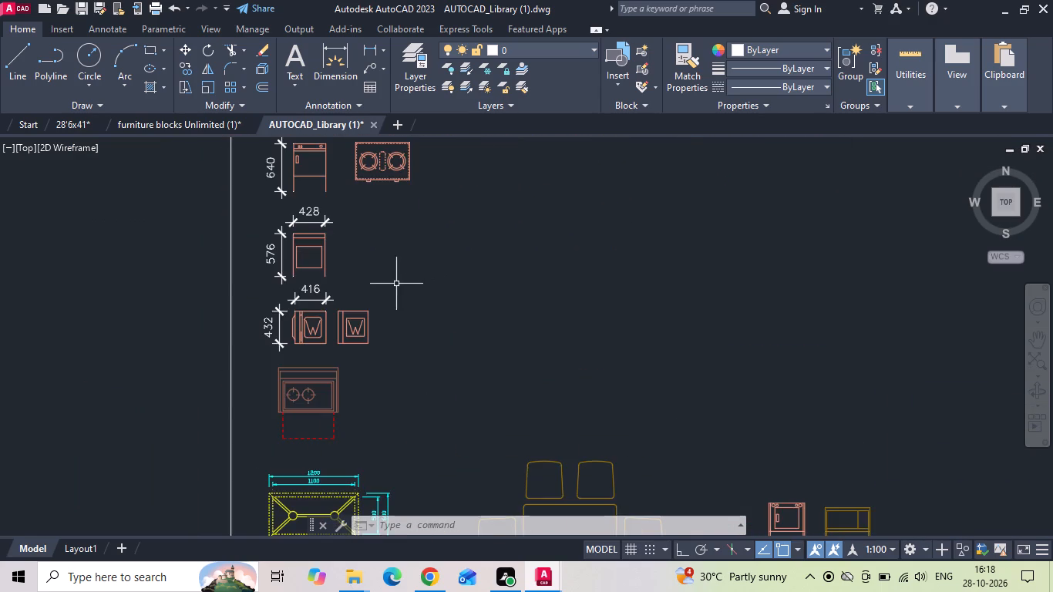
middle_click_drag(391, 318, 400, 487)
middle_click_drag(455, 344, 467, 506)
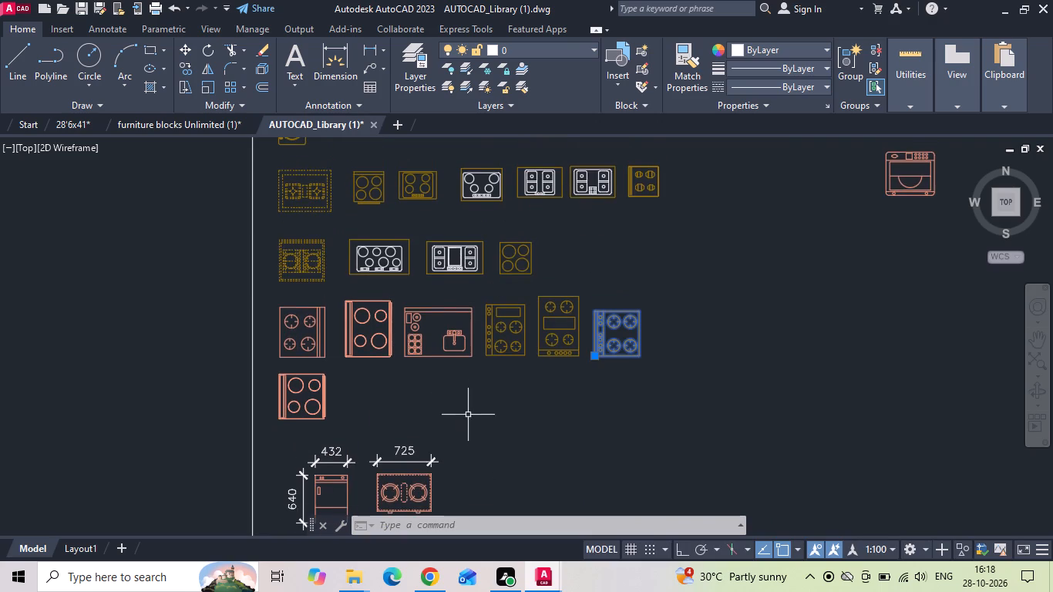
middle_click_drag(473, 436, 471, 542)
middle_click_drag(630, 381, 556, 520)
middle_click_drag(652, 490, 640, 509)
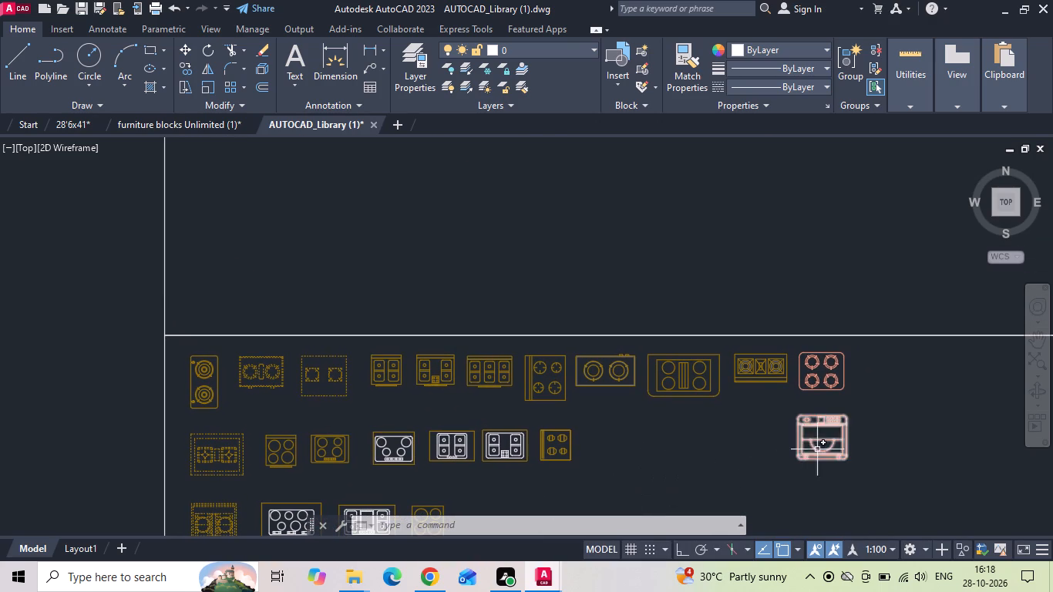
left_click(817, 449)
Copy the selected cooktop and oven blocks and paste them into the 28'6x41 drawing, inserting them above the reference plan.
scroll(658, 461, "down", 2)
middle_click_drag(553, 298, 443, 528)
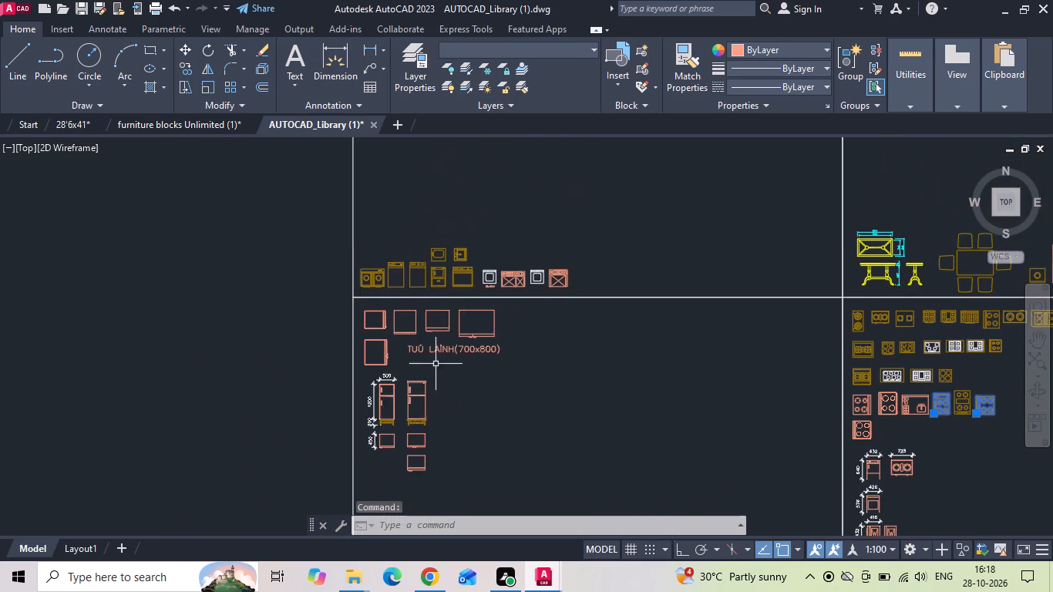
scroll(433, 347, "up", 1)
middle_click_drag(436, 387, 433, 468)
scroll(447, 300, "up", 2)
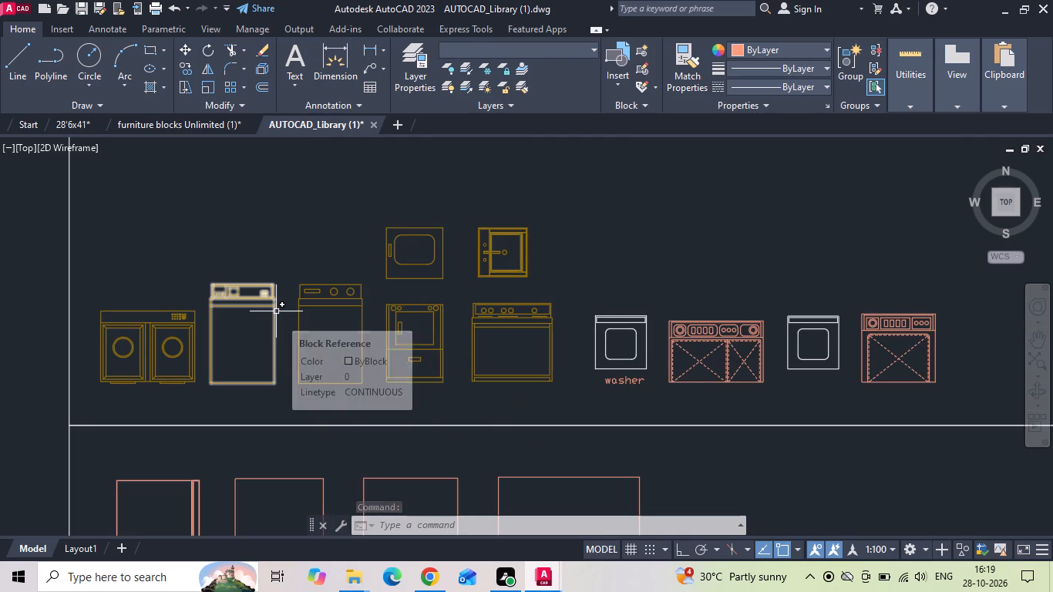
key("ctrl+c")
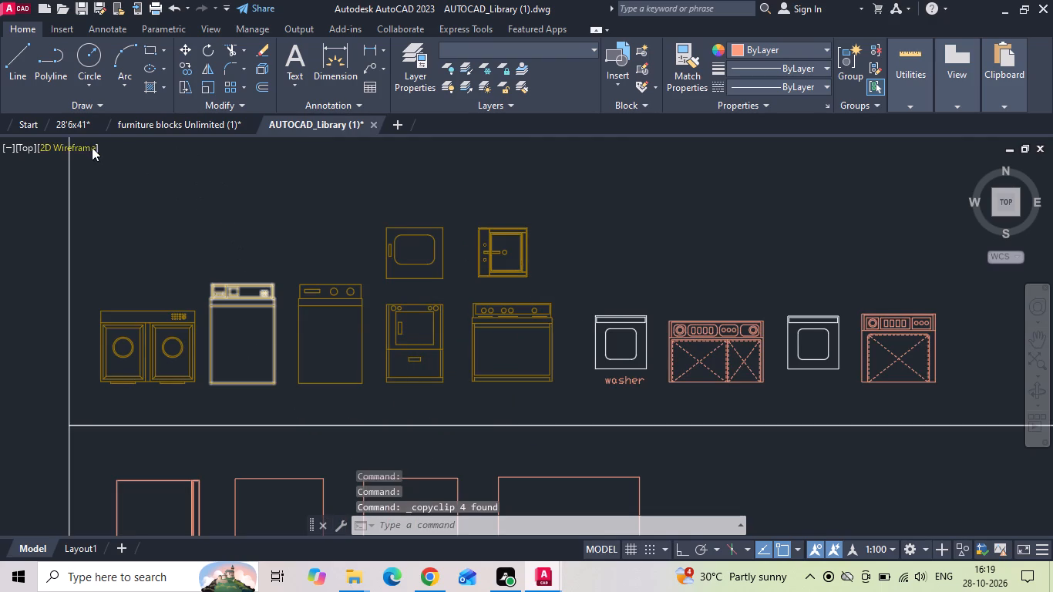
left_click(78, 126)
key("ctrl+v")
scroll(290, 338, "down", 1)
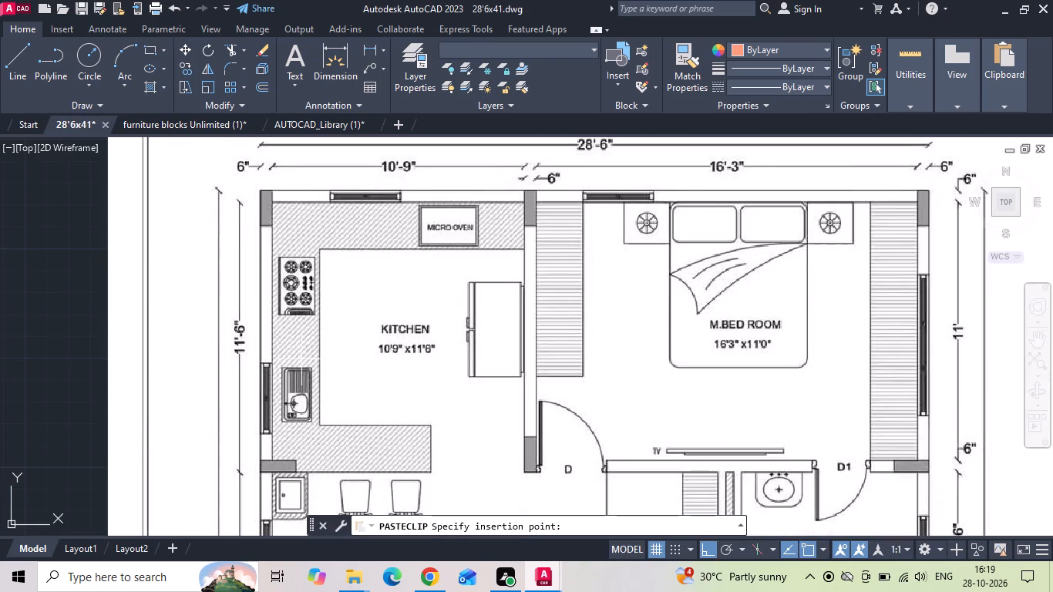
scroll(264, 373, "down", 3)
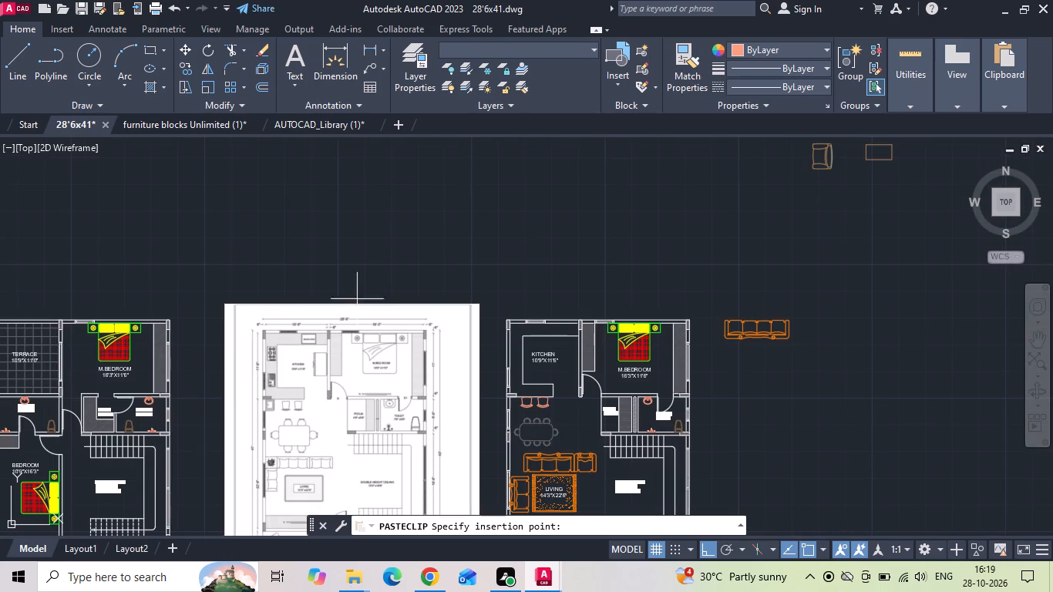
left_click(365, 263)
Move the pasted oven and the four-burner cooktop near it straight up about 1265', level with the floor plans.
scroll(370, 261, "down", 3)
scroll(448, 308, "down", 2)
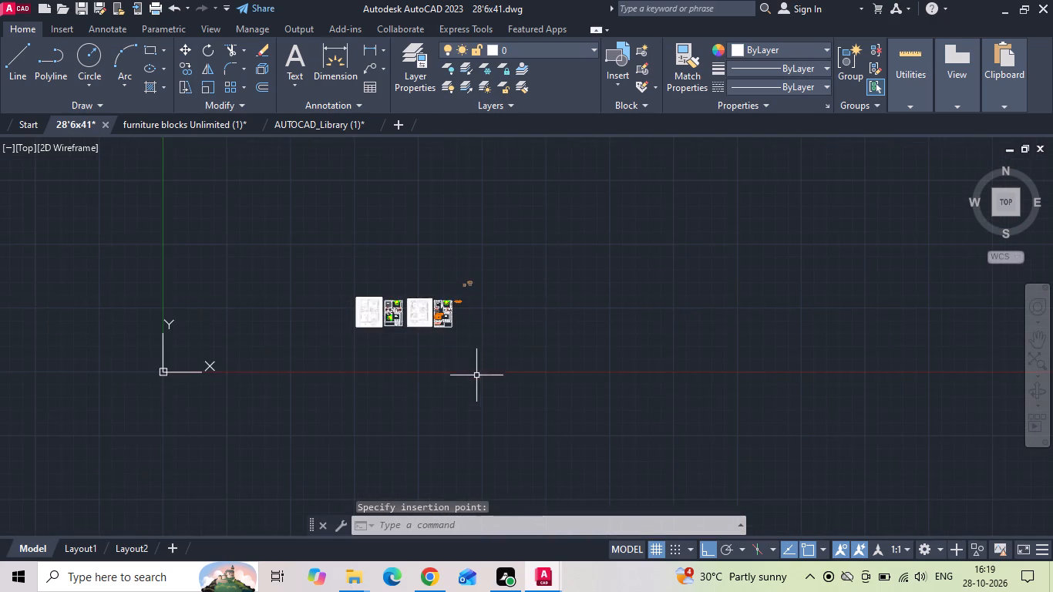
scroll(471, 388, "down", 4)
middle_click_drag(528, 435, 528, 366)
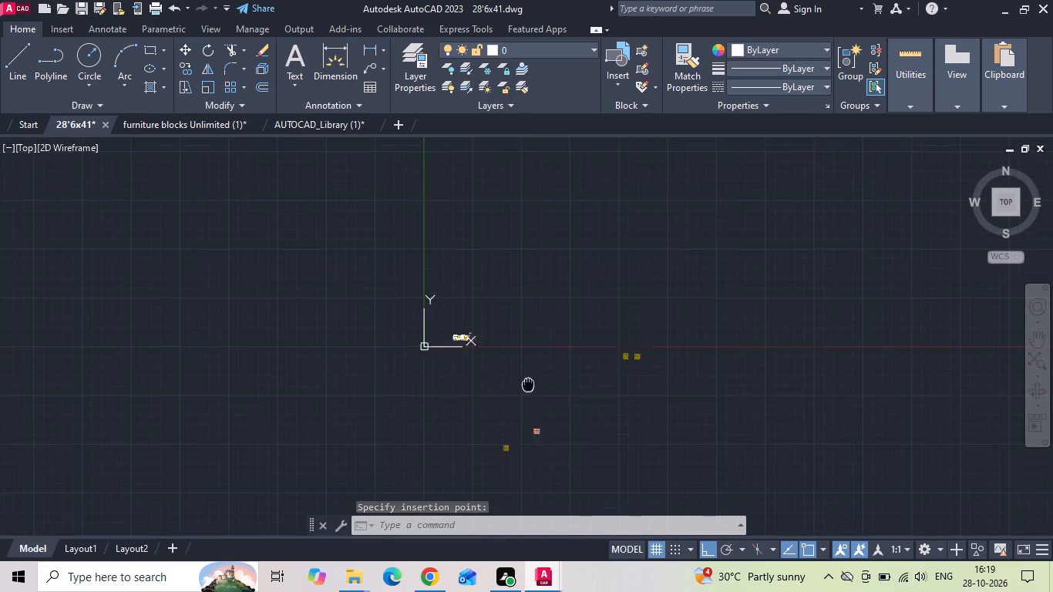
middle_click_drag(528, 366, 530, 347)
left_click_drag(563, 378, 527, 404)
left_click(498, 418)
right_click(496, 419)
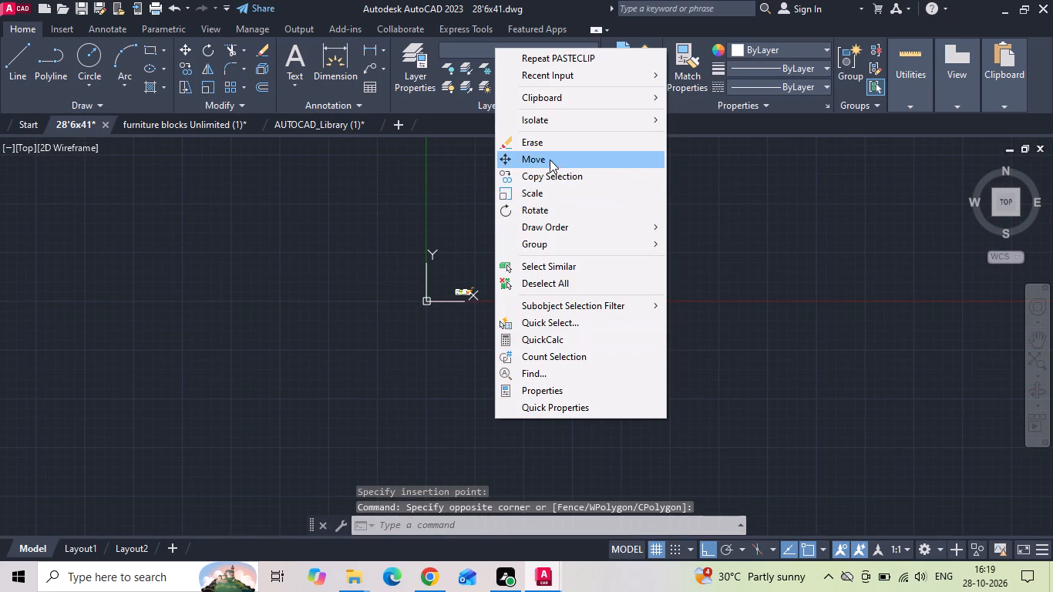
left_click(550, 160)
left_click_drag(525, 412, 520, 382)
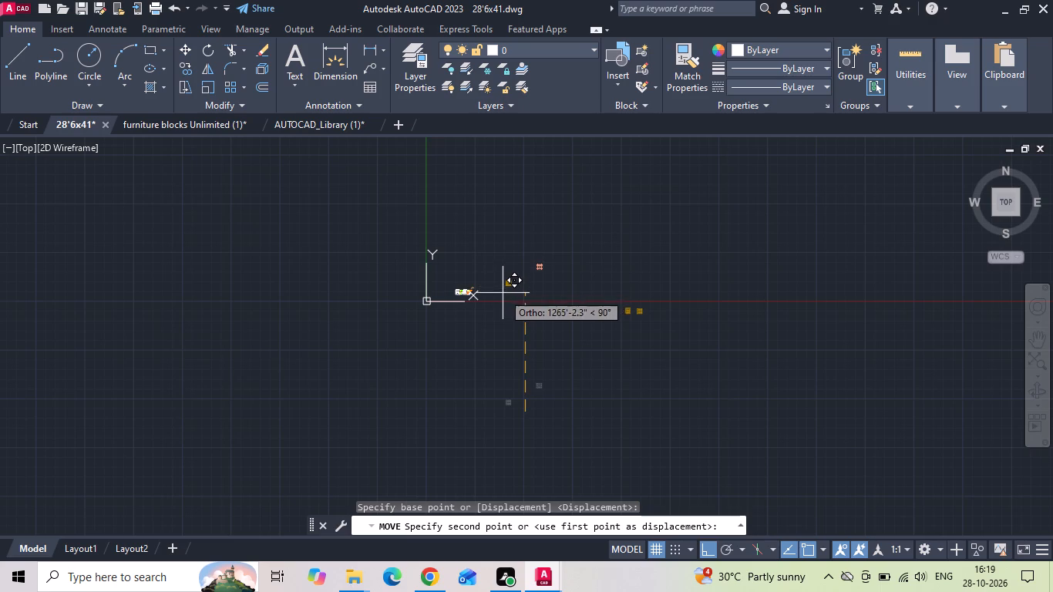
left_click(503, 293)
Turn Ortho off and move the two far-off pasted cooktop blocks next to the other cooktop.
key("grave")
scroll(550, 274, "up", 1)
left_click_drag(604, 298, 661, 334)
left_click(734, 358)
left_click_drag(720, 285, 661, 364)
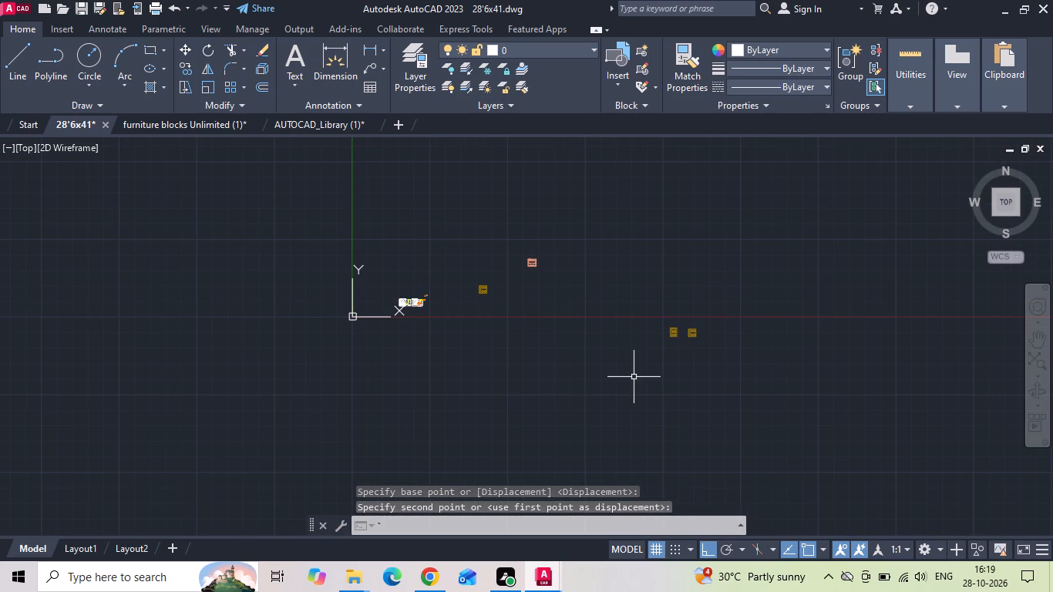
key("grave")
key("Escape")
key("Escape")
left_click_drag(718, 309, 700, 336)
left_click(654, 368)
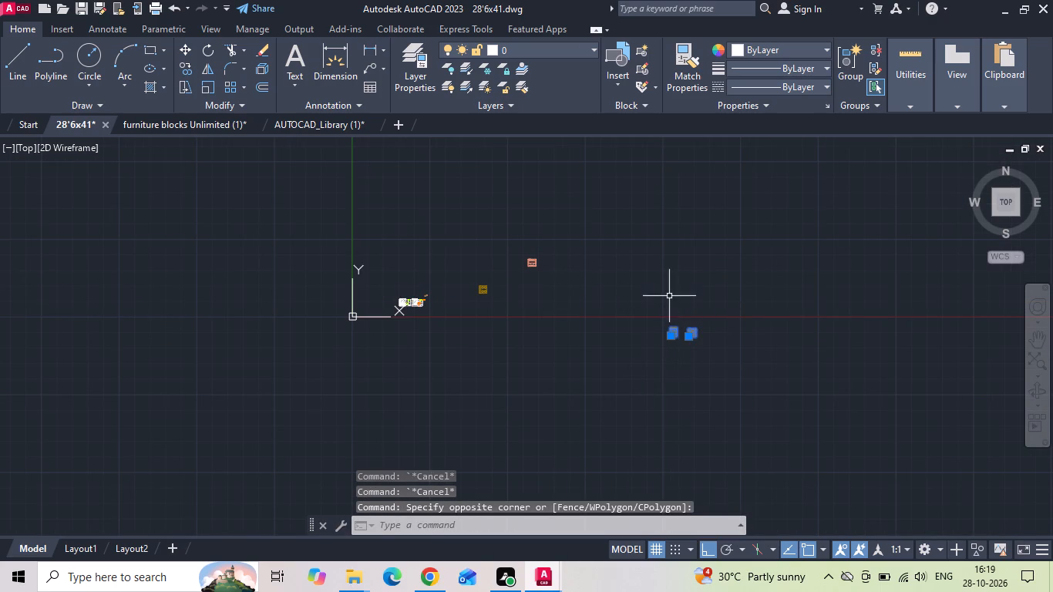
right_click(672, 285)
left_click(702, 297)
left_click_drag(691, 340, 664, 349)
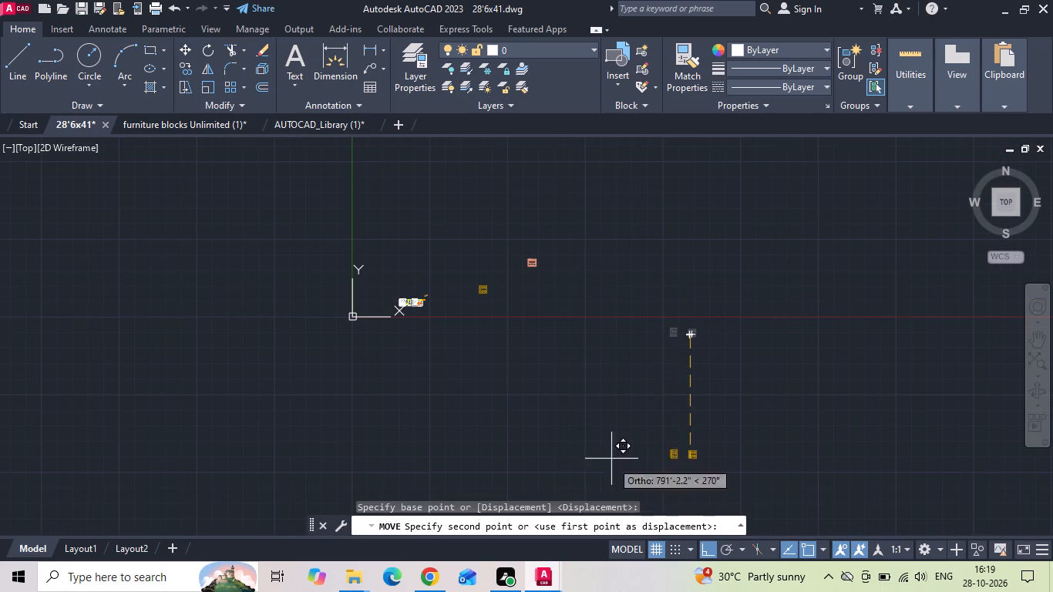
left_click(705, 545)
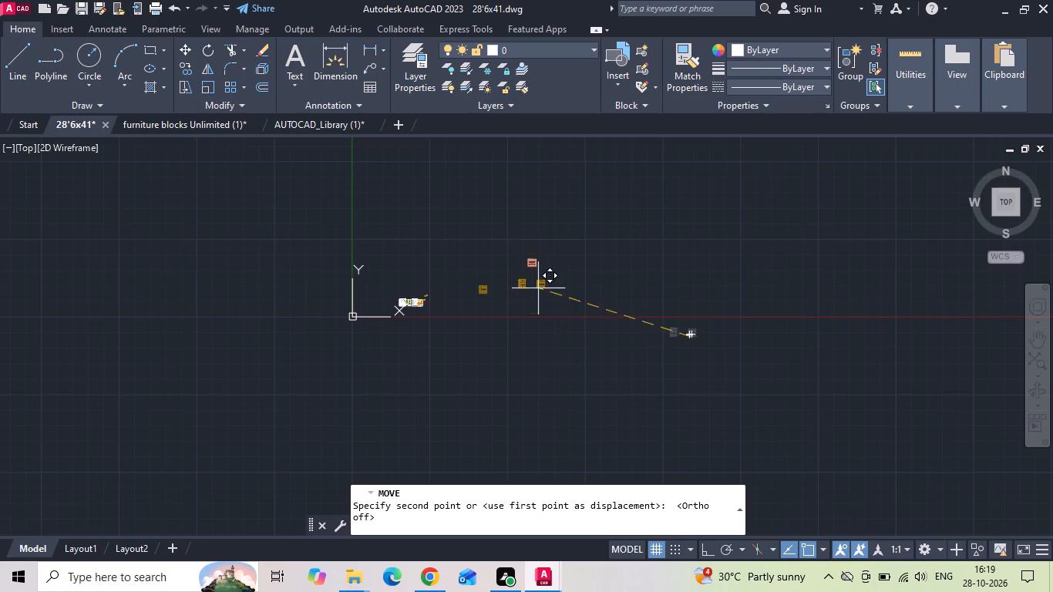
scroll(529, 288, "up", 3)
scroll(452, 318, "up", 2)
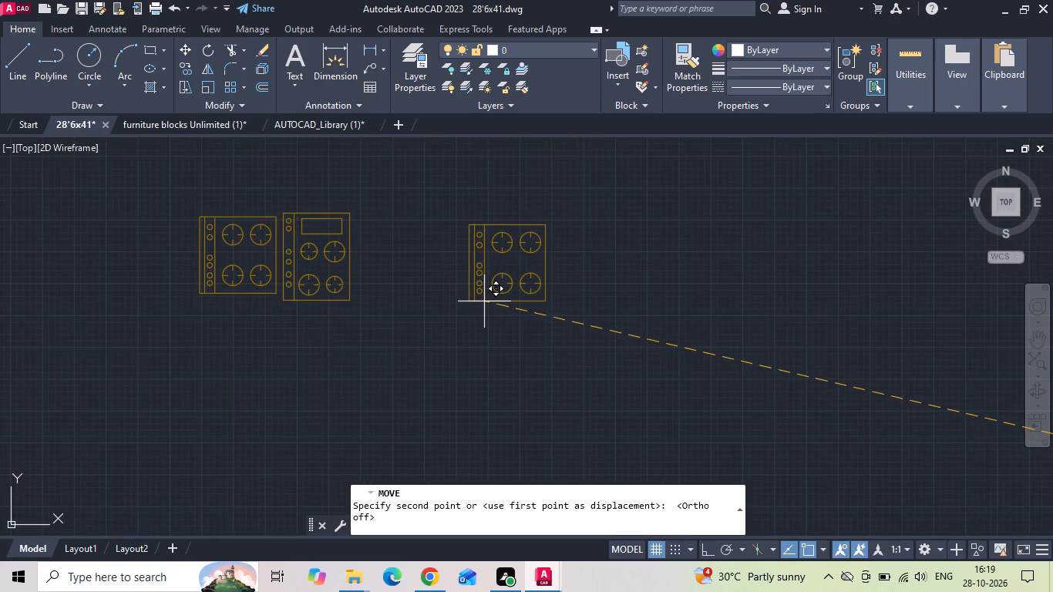
left_click(484, 301)
Delete the duplicate four-burner cooktop beside the cooktop that has a rectangular panel.
left_click_drag(387, 366, 355, 311)
left_click(328, 267)
key("Insert")
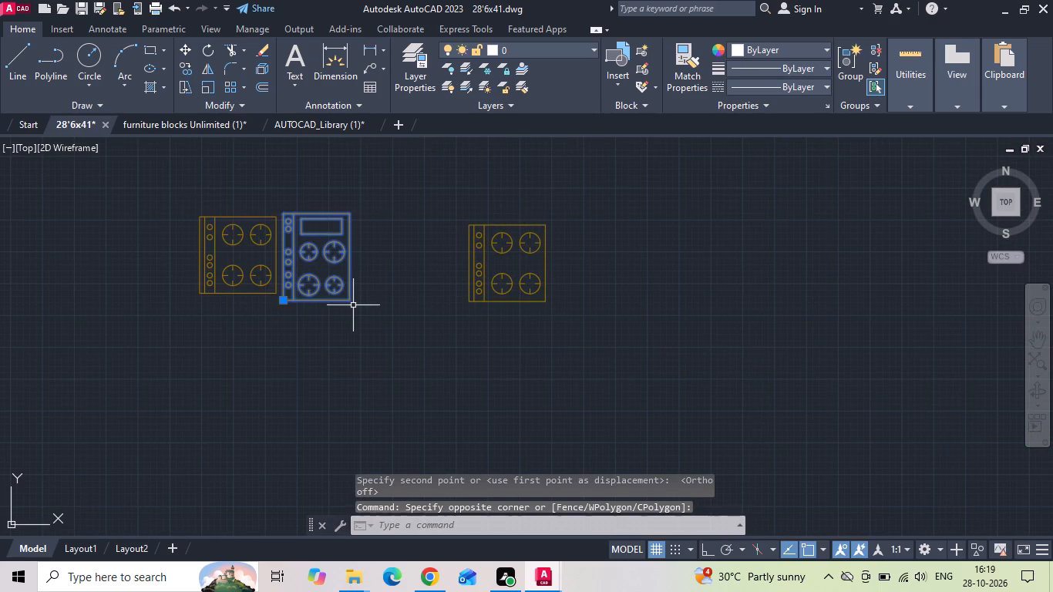
key("Escape")
left_click_drag(275, 371, 238, 283)
left_click(227, 255)
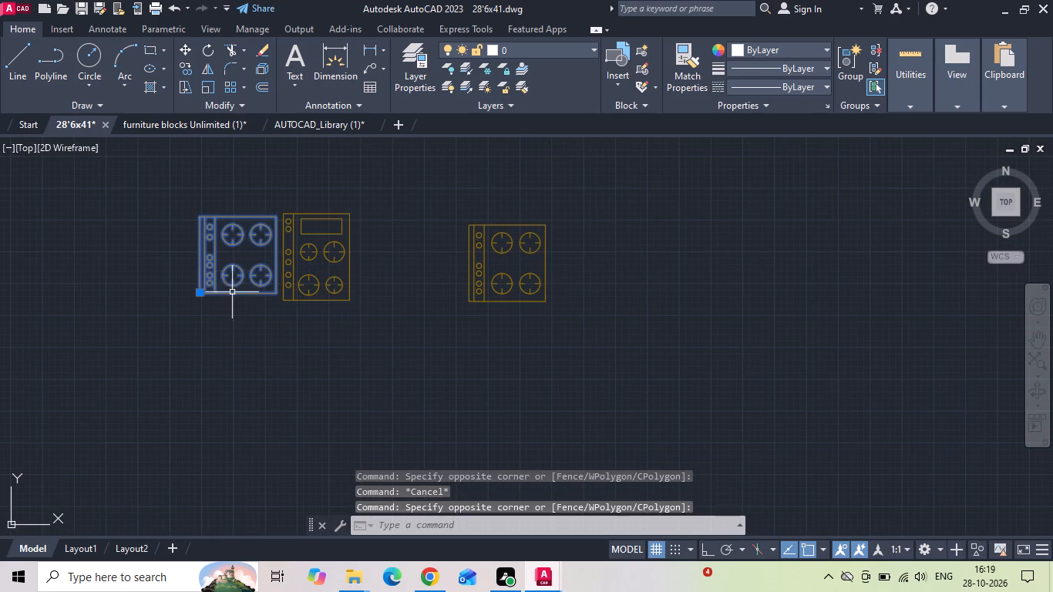
key("Delete")
Move the oven block into the gap between the two remaining cooktop blocks.
scroll(380, 372, "down", 2)
left_click_drag(564, 205, 504, 241)
left_click(480, 252)
right_click(479, 252)
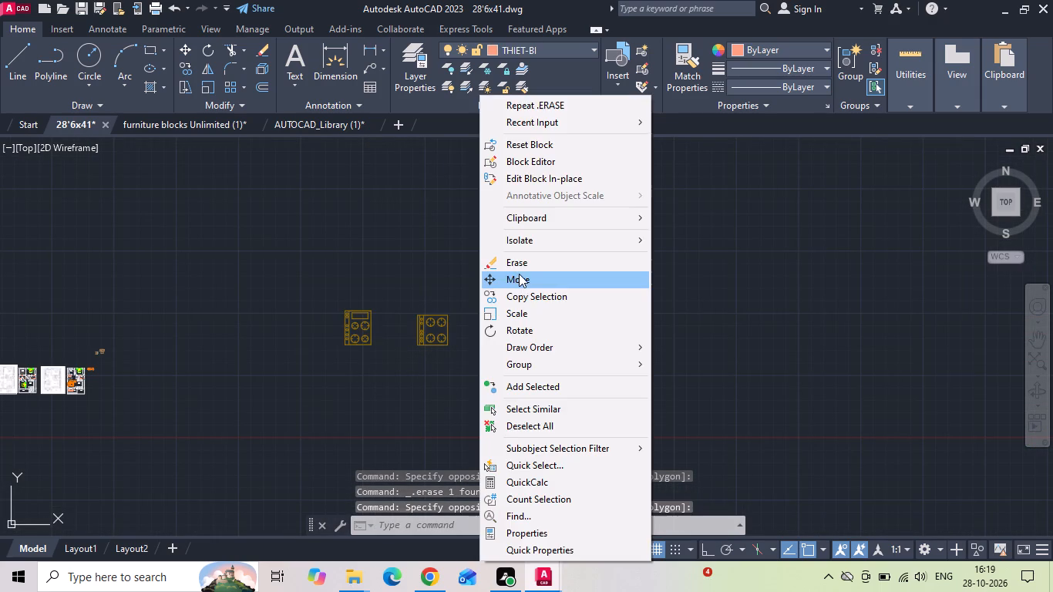
left_click(520, 274)
left_click_drag(538, 186, 497, 241)
scroll(409, 338, "up", 2)
left_click(399, 289)
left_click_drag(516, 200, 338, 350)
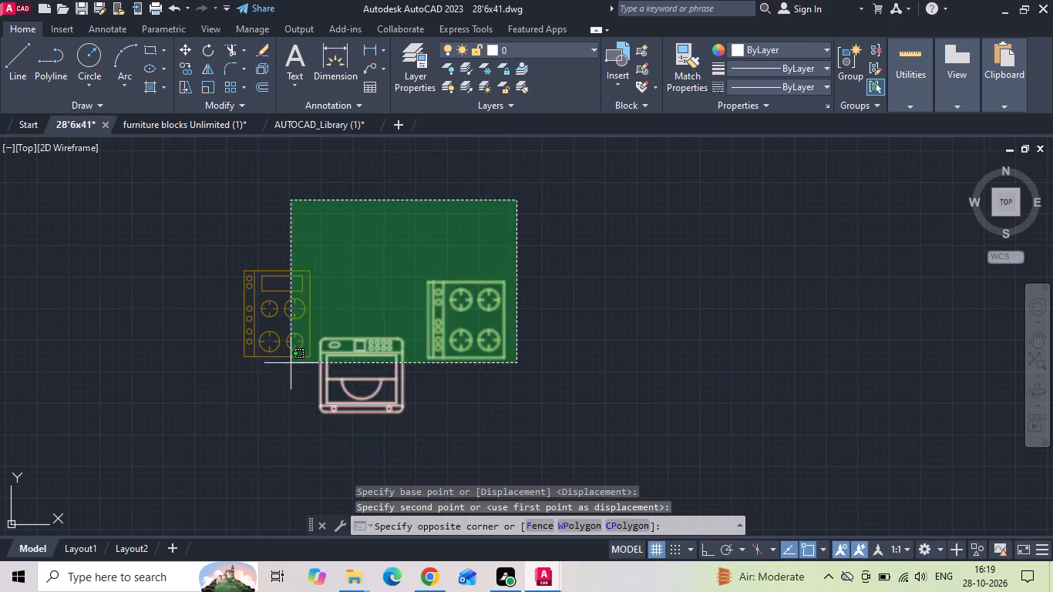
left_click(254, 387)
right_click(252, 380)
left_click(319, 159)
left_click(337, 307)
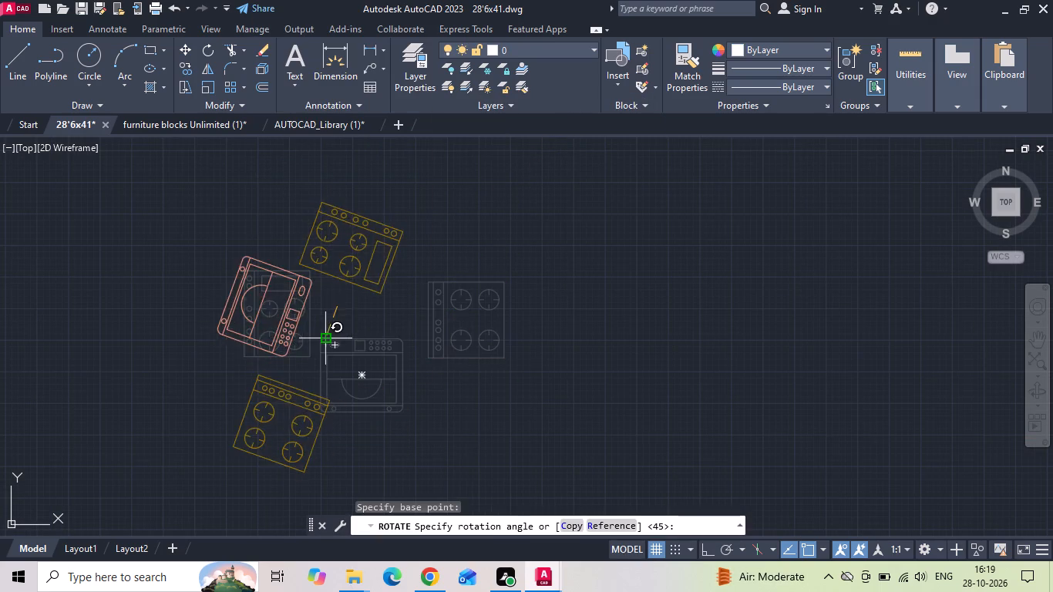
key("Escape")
Scale the two cooktops and the oven down together to a fraction of their size, using a base point between the cooktops.
left_click_drag(465, 225, 366, 292)
left_click(300, 325)
right_click(298, 323)
key("Escape")
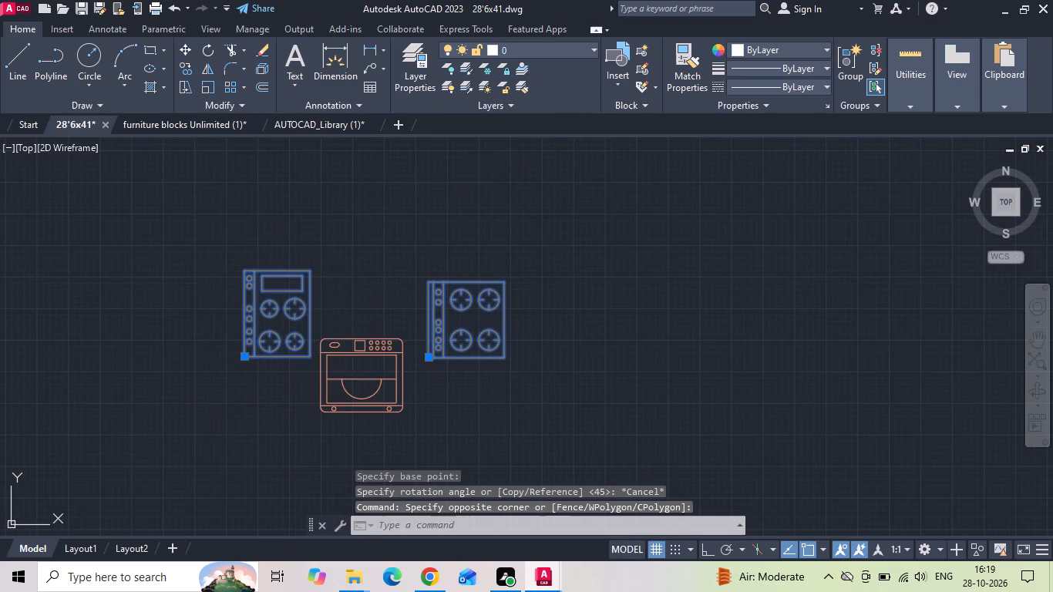
left_click_drag(356, 294, 320, 400)
left_click(316, 399)
right_click(324, 318)
left_click(352, 338)
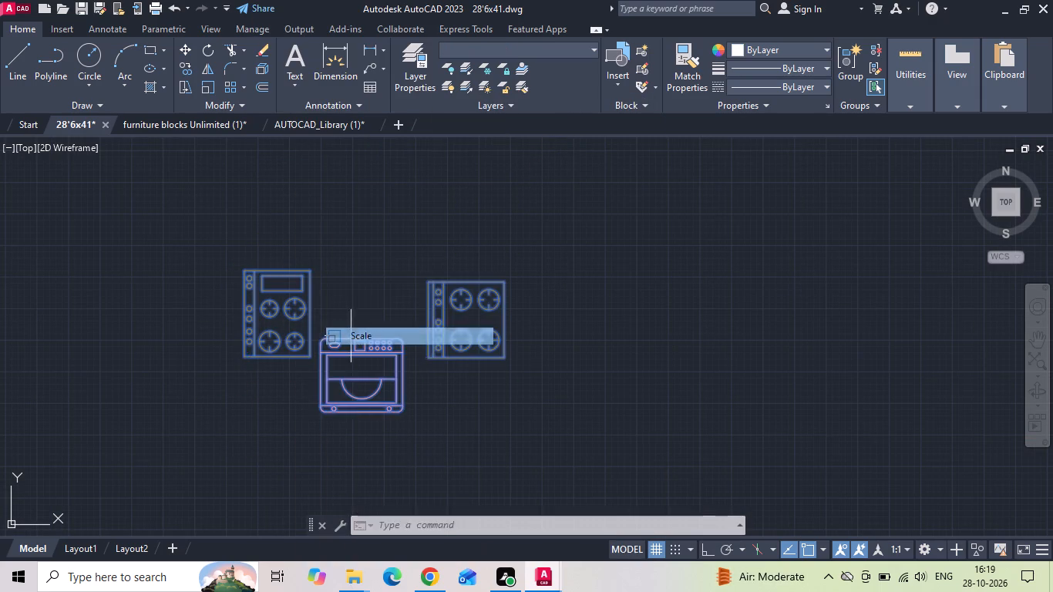
left_click(351, 308)
left_click(351, 327)
Move the scaled cooktops and oven to just above the KITCHEN and M.BEDROOM of the plan beside the second reference image.
left_click_drag(382, 309, 358, 328)
left_click(307, 344)
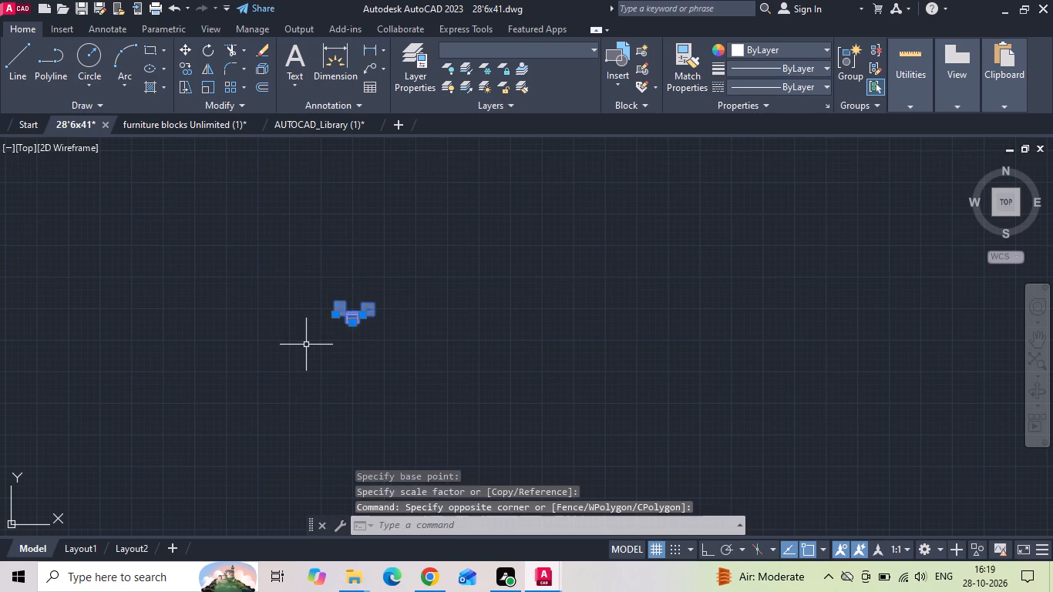
right_click(305, 345)
left_click(344, 301)
left_click_drag(343, 317, 342, 320)
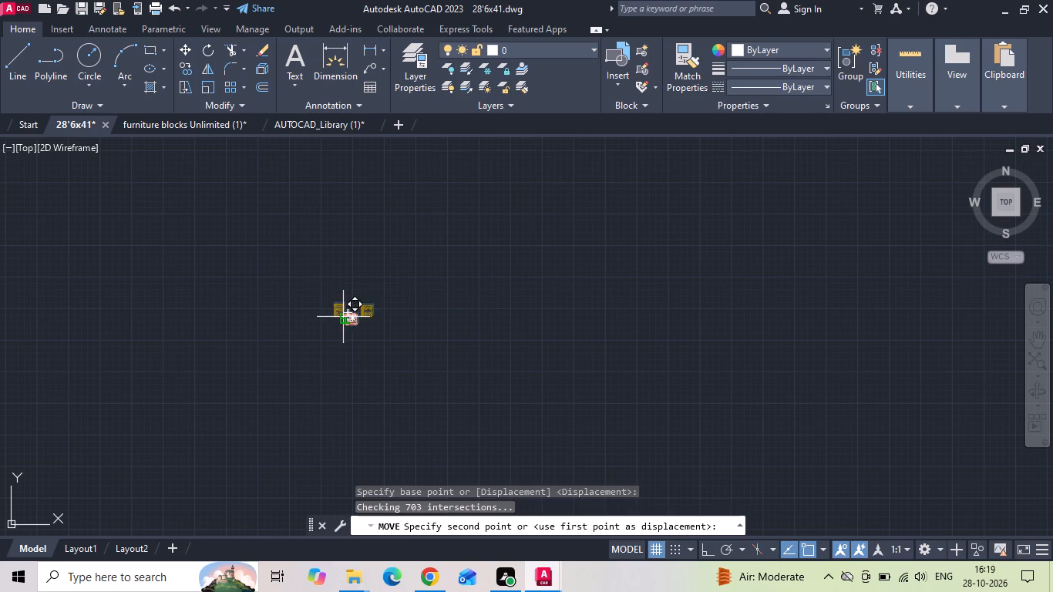
left_click_drag(342, 320, 335, 325)
middle_click_drag(163, 365, 564, 287)
scroll(661, 289, "down", 2)
scroll(305, 335, "up", 3)
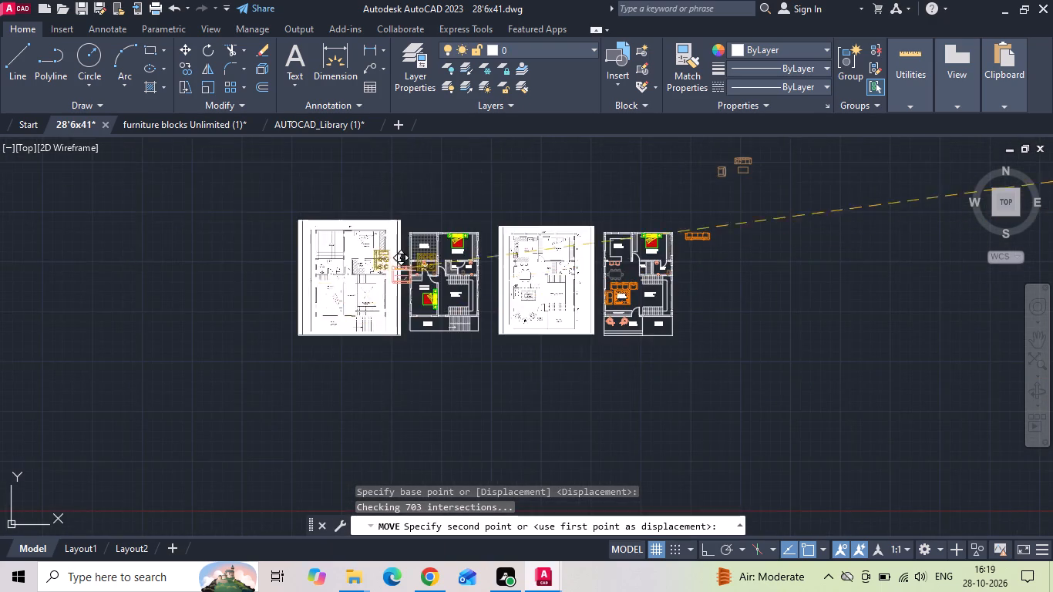
scroll(459, 207, "up", 3)
scroll(349, 273, "down", 2)
scroll(659, 248, "up", 2)
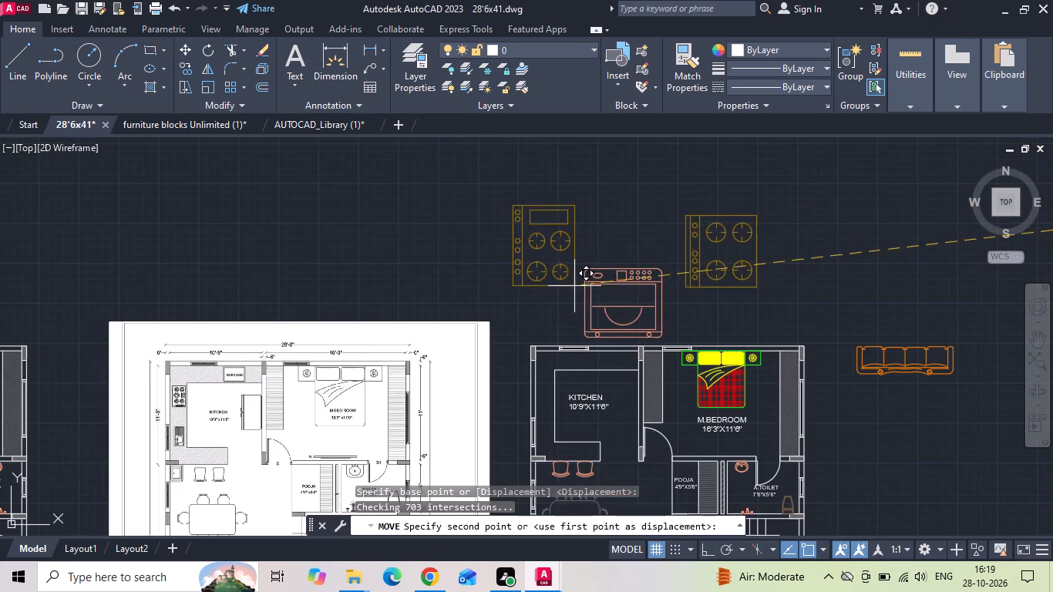
left_click(572, 288)
Check the reference kitchen's fixtures, then in AUTOCAD_Library (1) select the sink with a ribbed drainboard ending the first sink row.
scroll(191, 411, "up", 2)
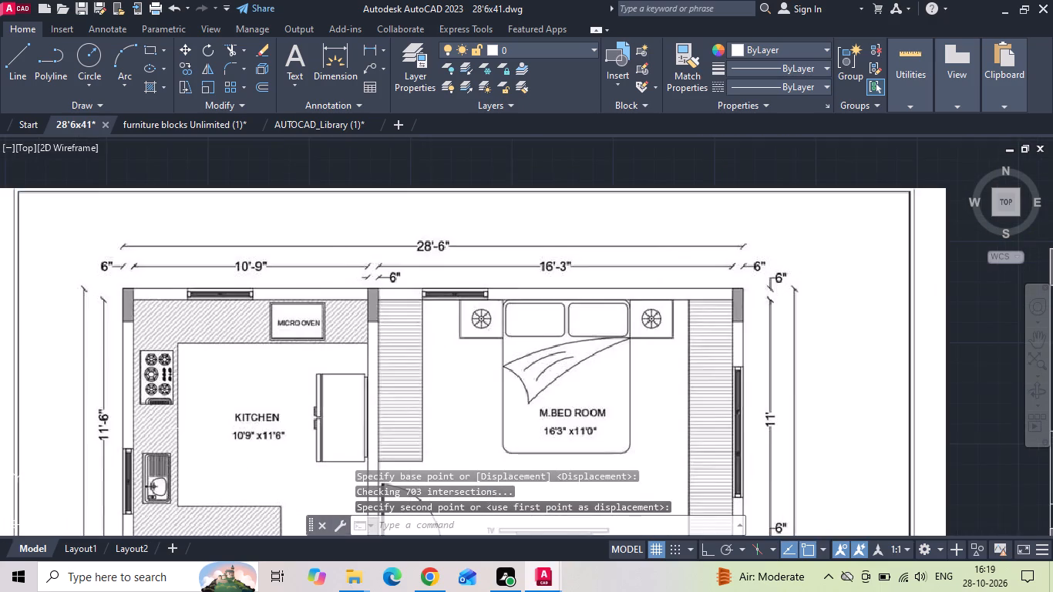
middle_click_drag(193, 429, 205, 355)
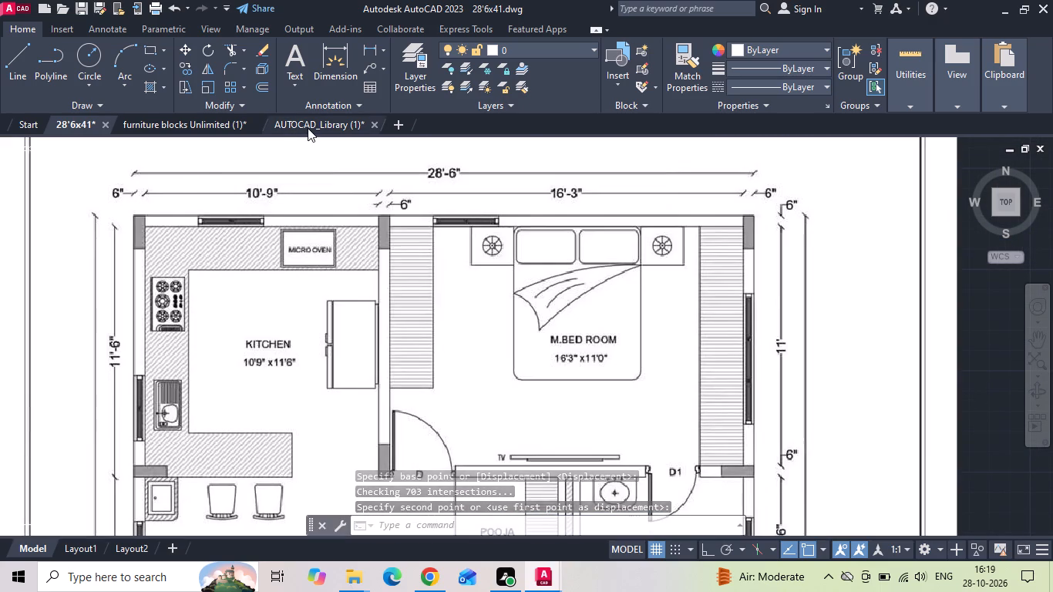
left_click(308, 128)
scroll(315, 291, "down", 2)
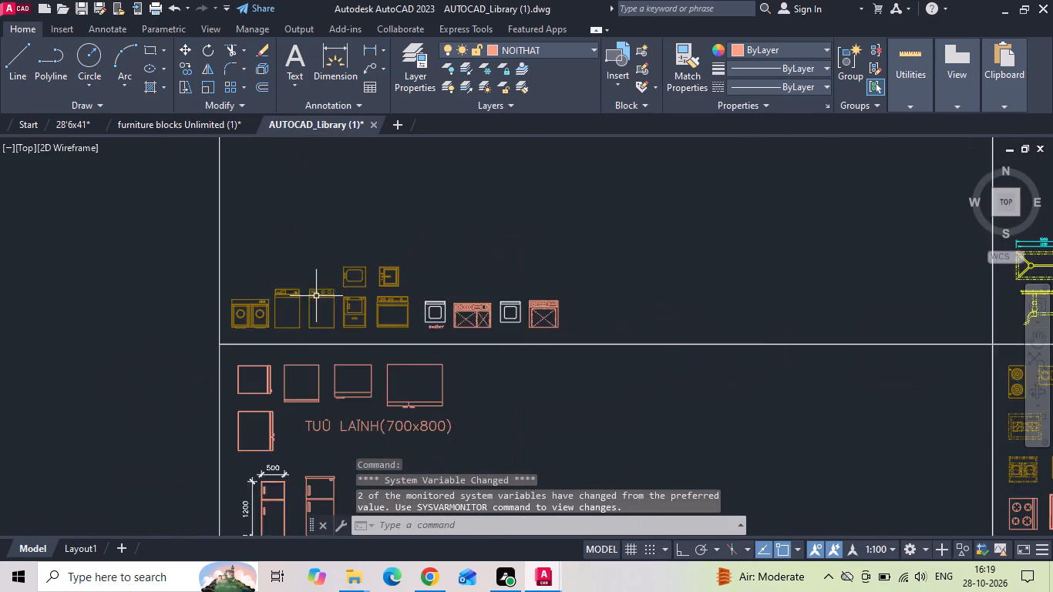
scroll(316, 298, "down", 2)
middle_click_drag(289, 199, 291, 324)
scroll(298, 251, "up", 3)
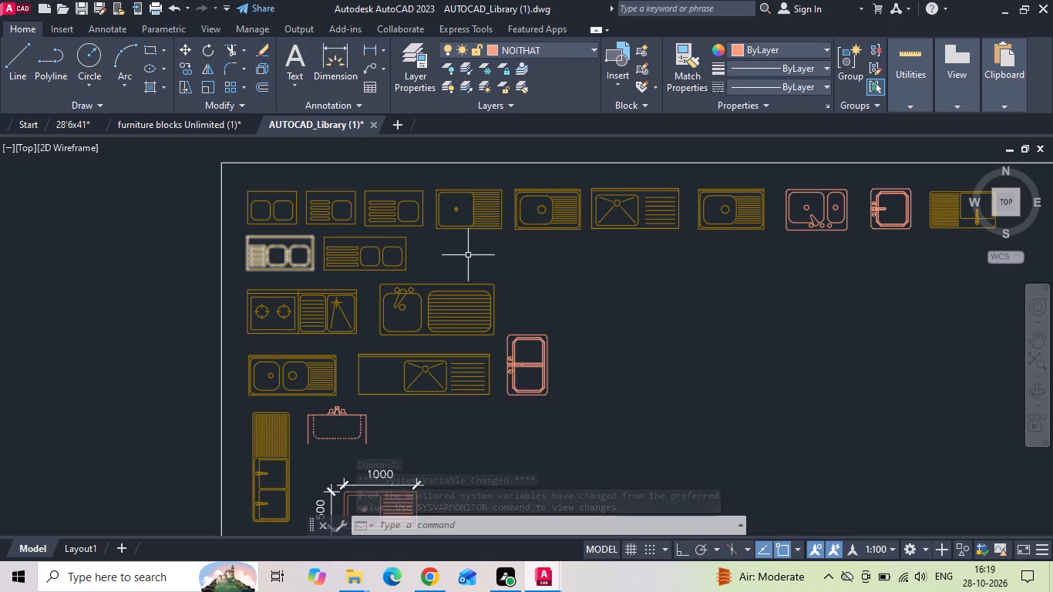
middle_click_drag(650, 284, 422, 314)
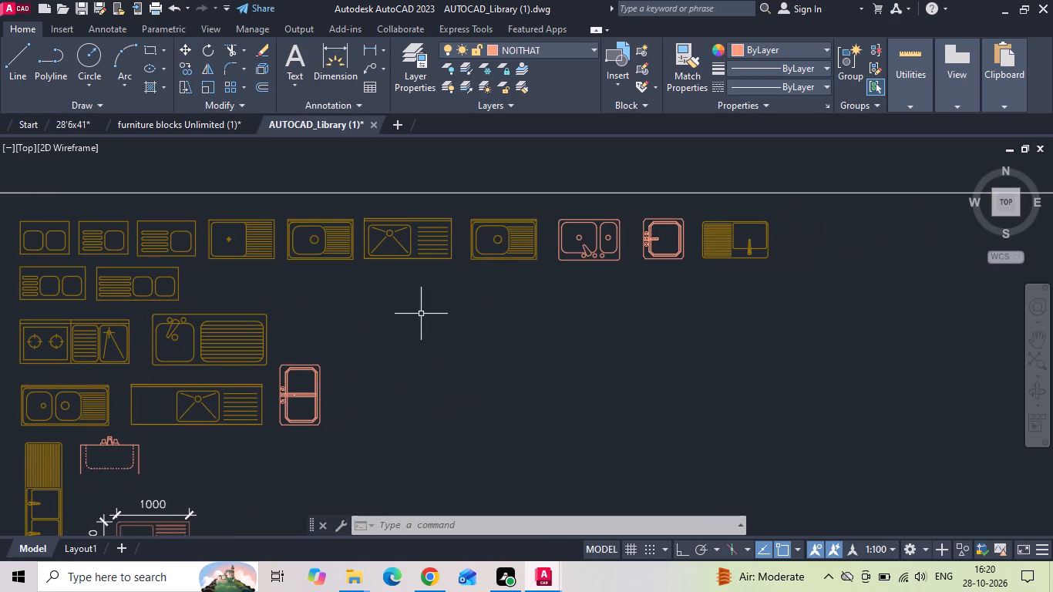
left_click(740, 234)
left_click(718, 263)
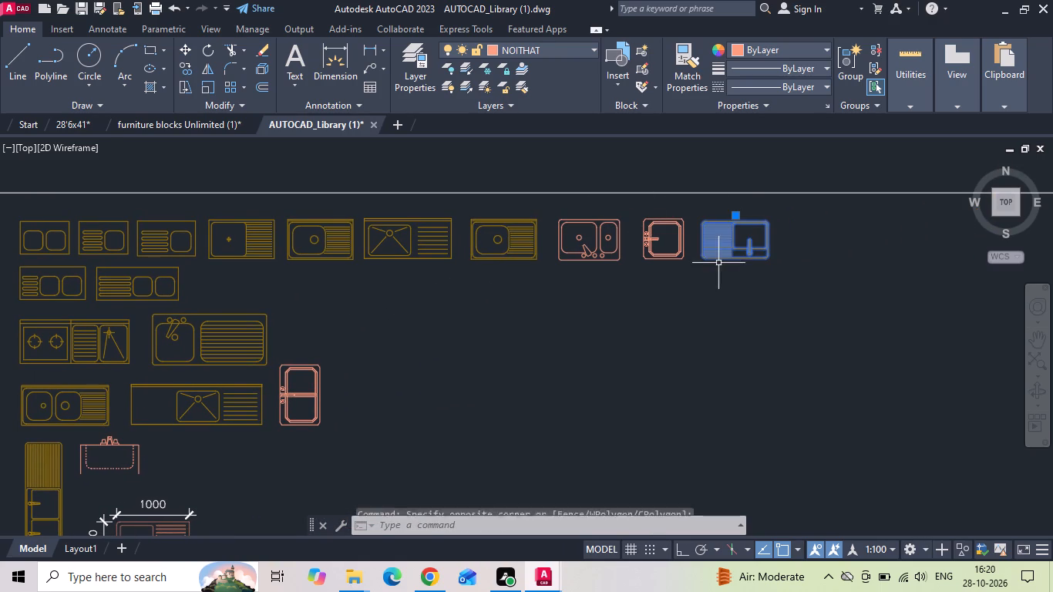
Look through the cooktop, oven, refrigerator and washer blocks in AUTOCAD_Library (1) for more kitchen fixtures.
scroll(570, 269, "down", 1)
middle_click_drag(542, 367, 187, 348)
middle_click_drag(808, 443, 490, 203)
scroll(461, 259, "down", 1)
scroll(459, 438, "up", 2)
middle_click_drag(430, 450, 453, 227)
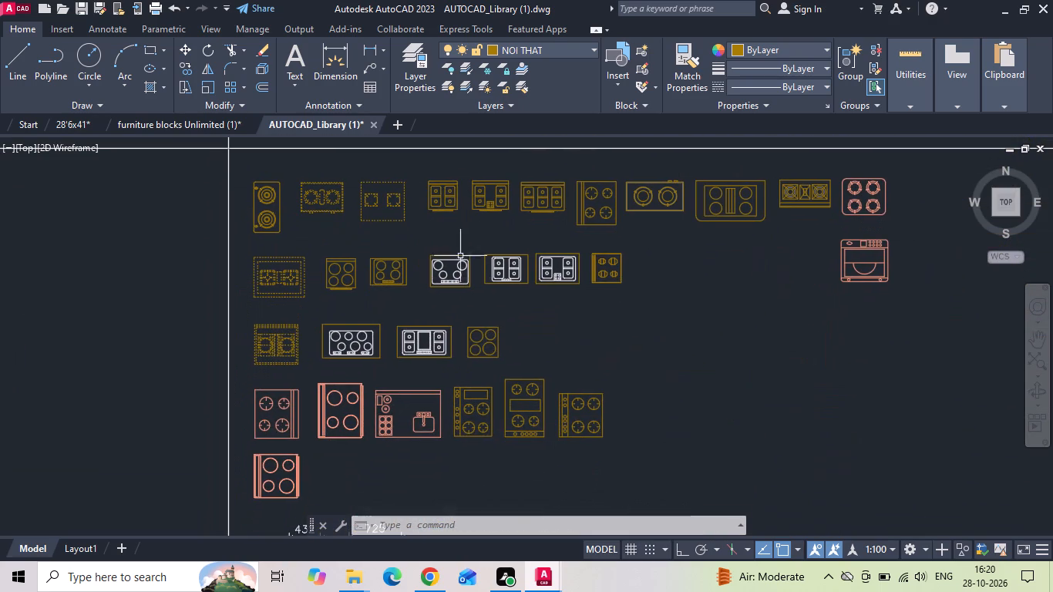
middle_click_drag(486, 378, 543, 211)
scroll(564, 240, "down", 2)
scroll(573, 303, "down", 1)
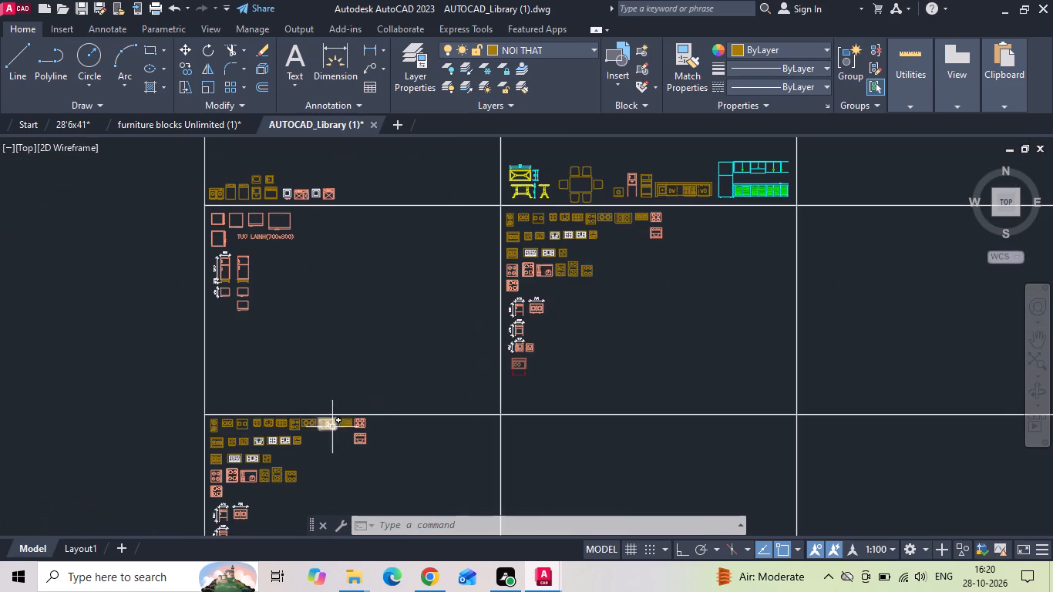
scroll(286, 439, "up", 3)
scroll(403, 245, "down", 3)
scroll(321, 437, "up", 3)
scroll(358, 408, "down", 3)
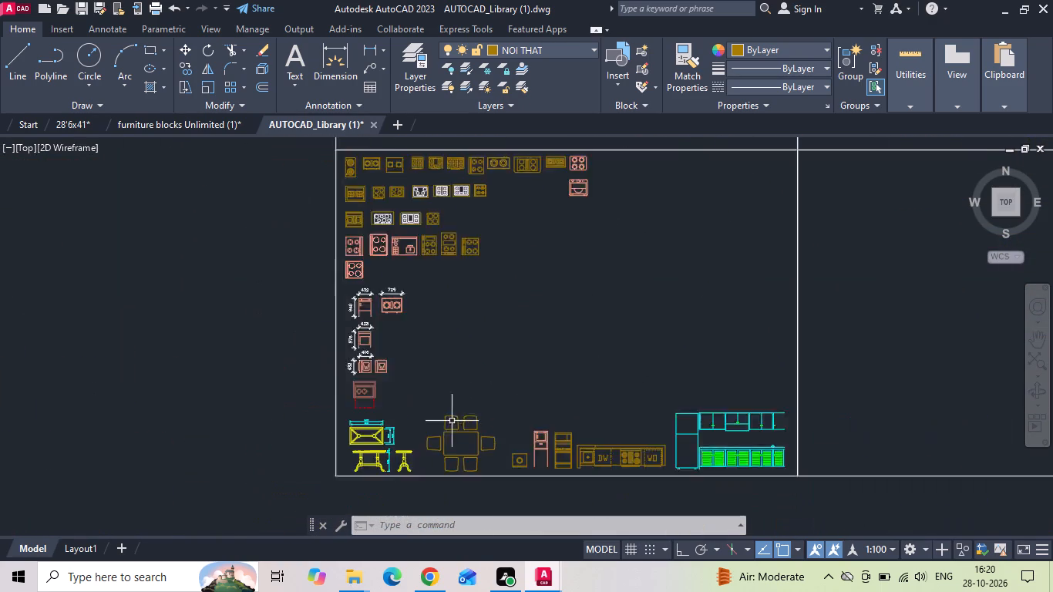
scroll(507, 462, "up", 3)
scroll(492, 449, "down", 4)
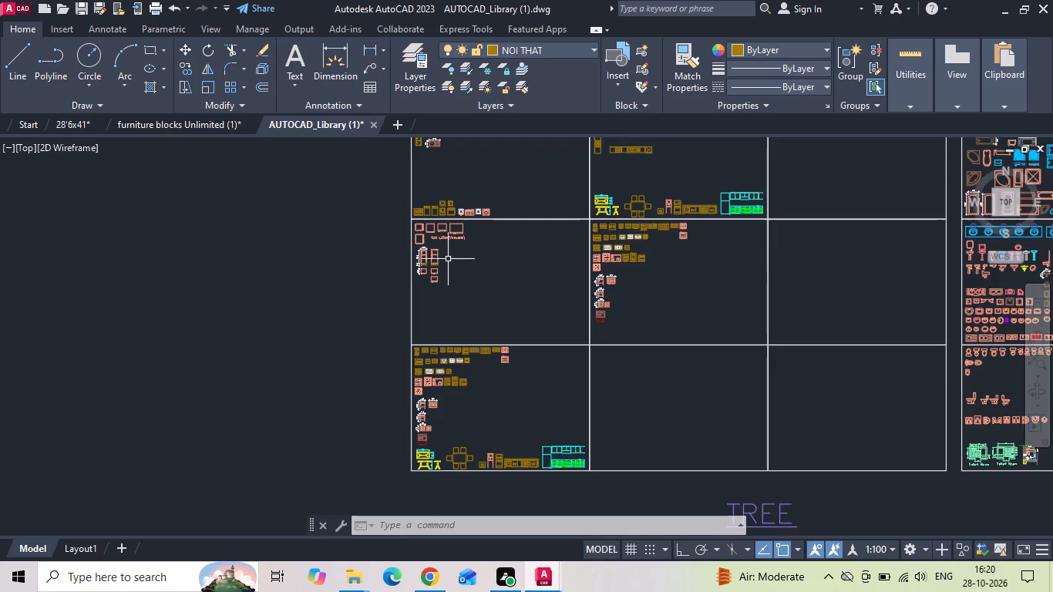
scroll(445, 232, "up", 4)
scroll(452, 331, "down", 1)
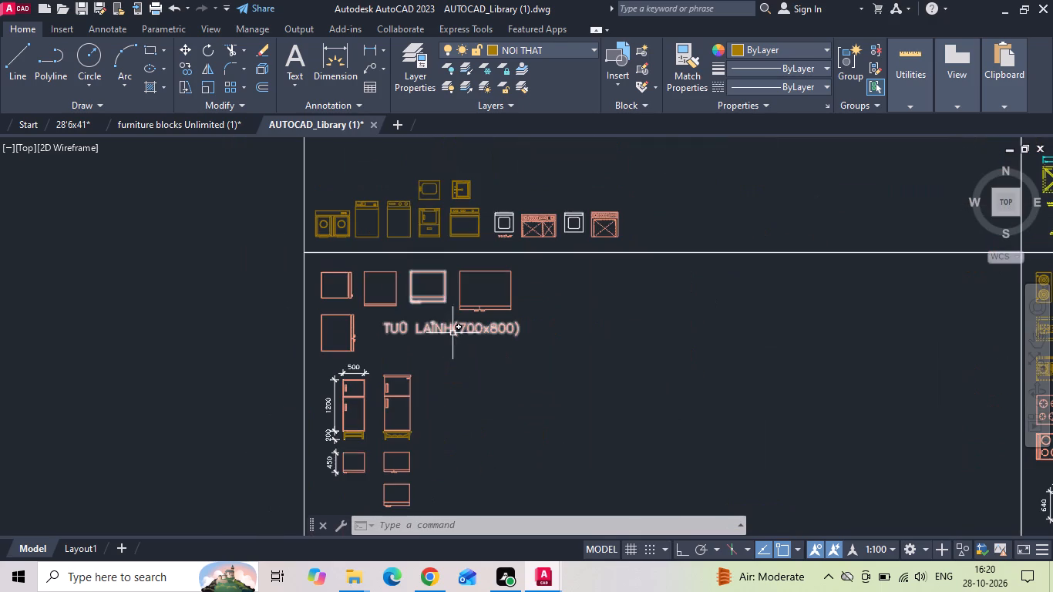
middle_click_drag(452, 355, 452, 398)
scroll(392, 242, "up", 3)
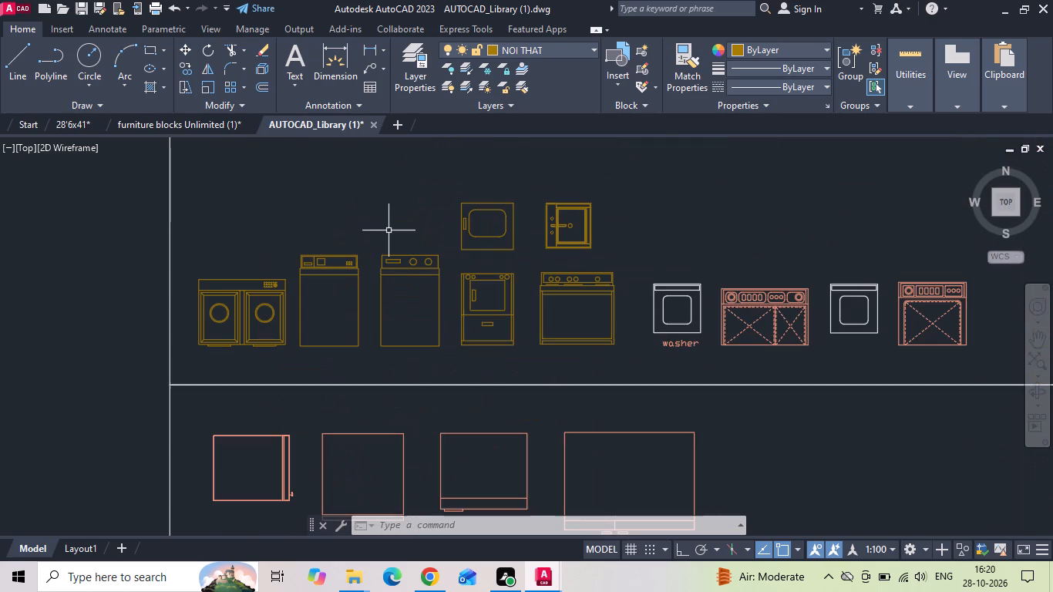
scroll(372, 298, "down", 2)
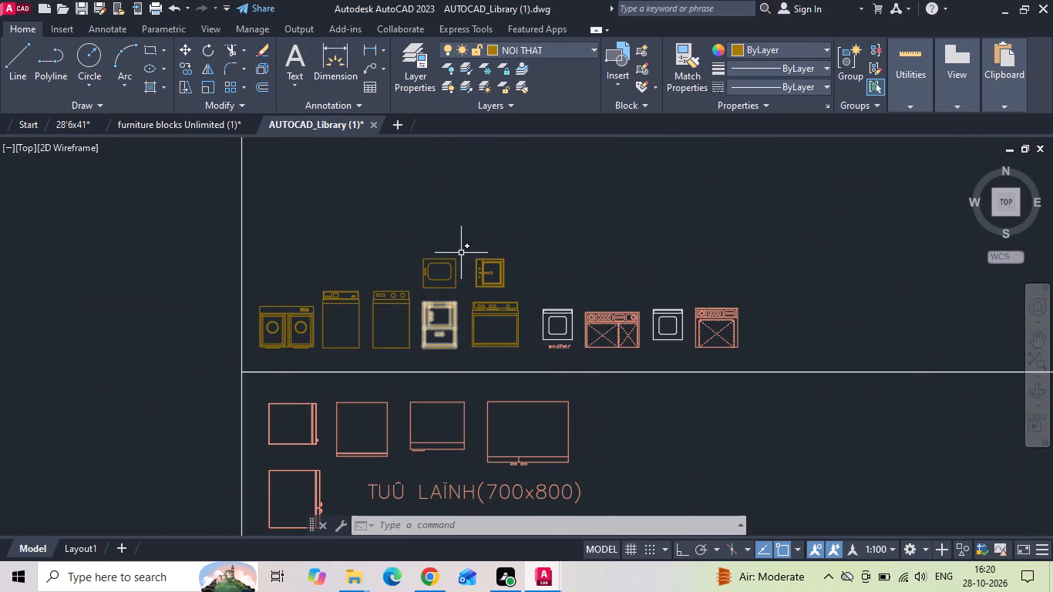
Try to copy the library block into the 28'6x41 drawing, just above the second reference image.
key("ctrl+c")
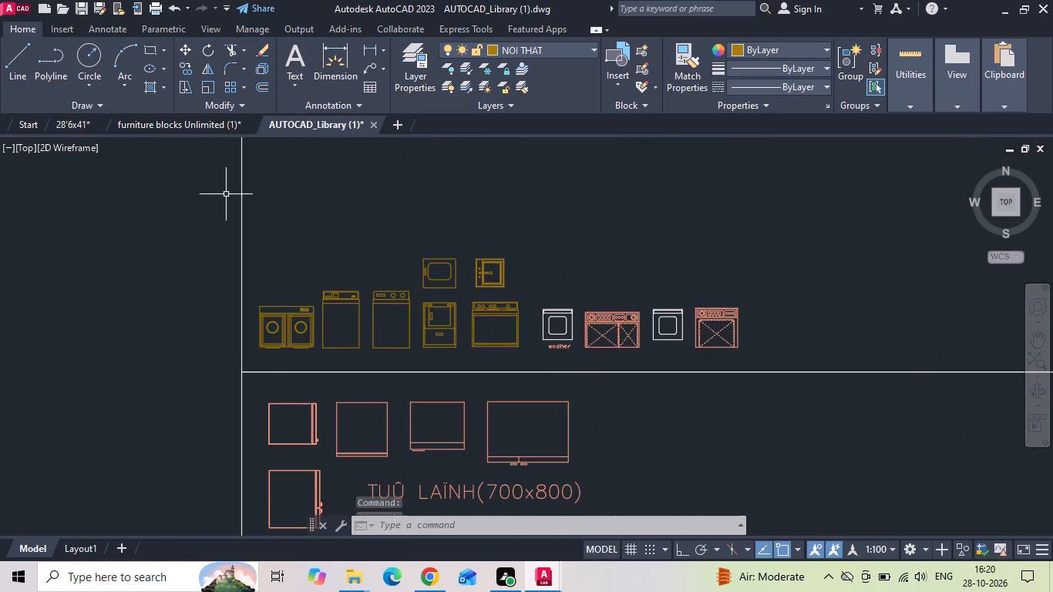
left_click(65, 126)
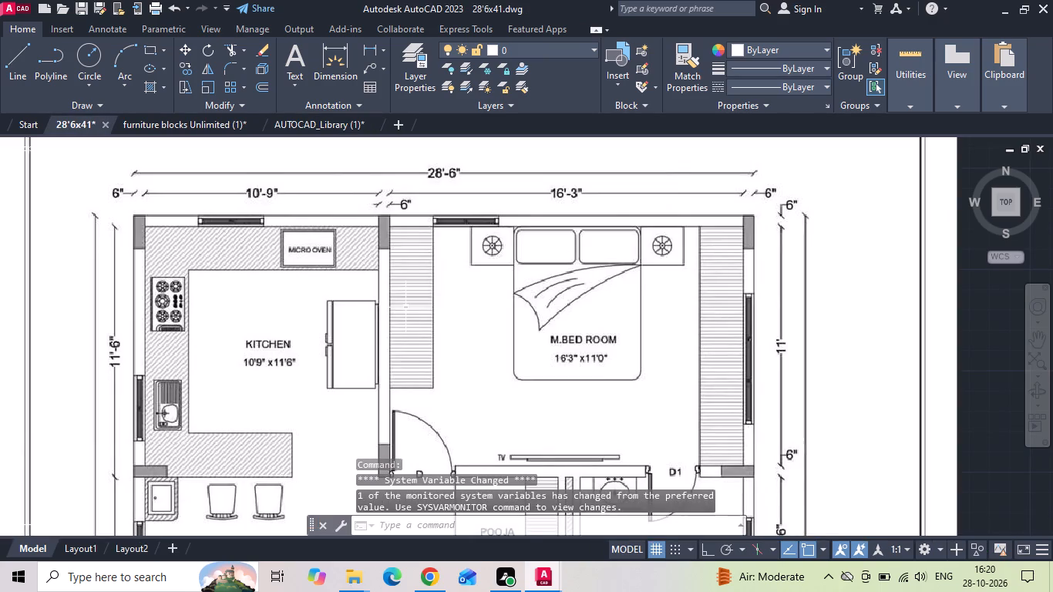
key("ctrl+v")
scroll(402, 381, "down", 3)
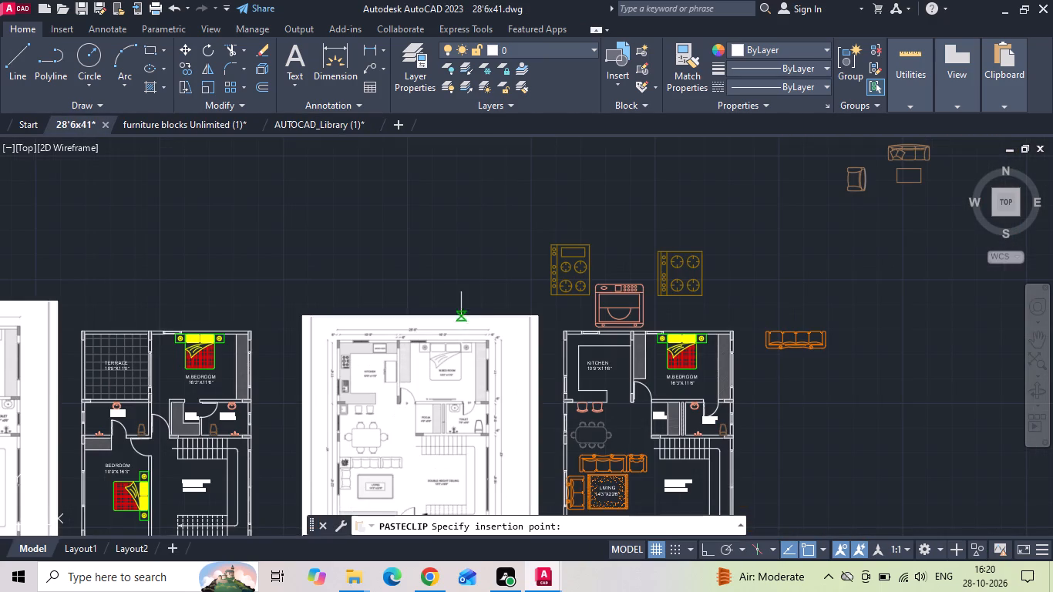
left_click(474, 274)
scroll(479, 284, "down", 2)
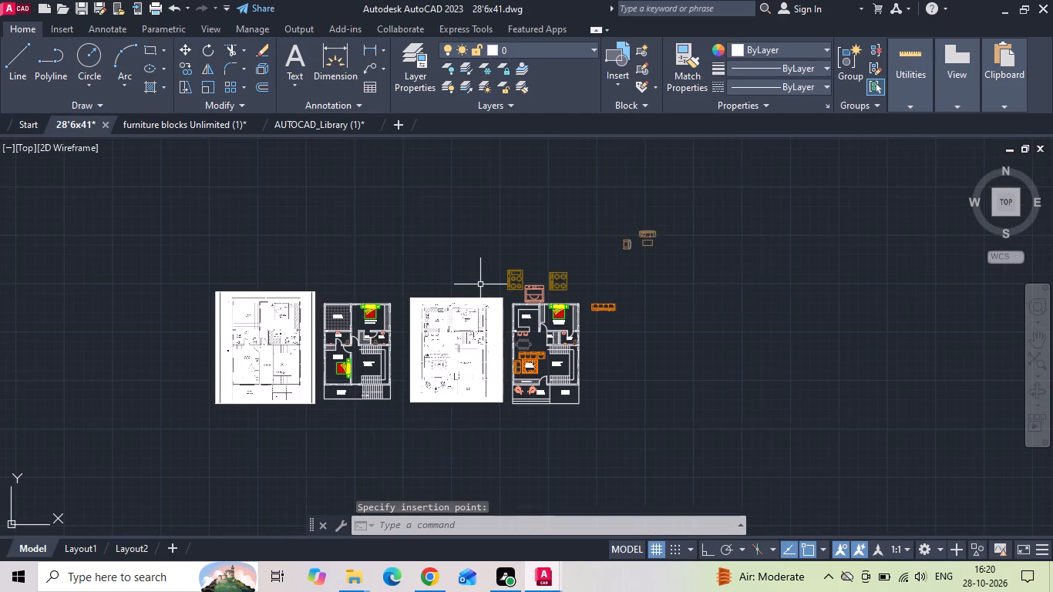
Erase the oven block between the two cooktops above the plan beside the second reference image.
scroll(522, 285, "up", 5)
left_click(551, 283)
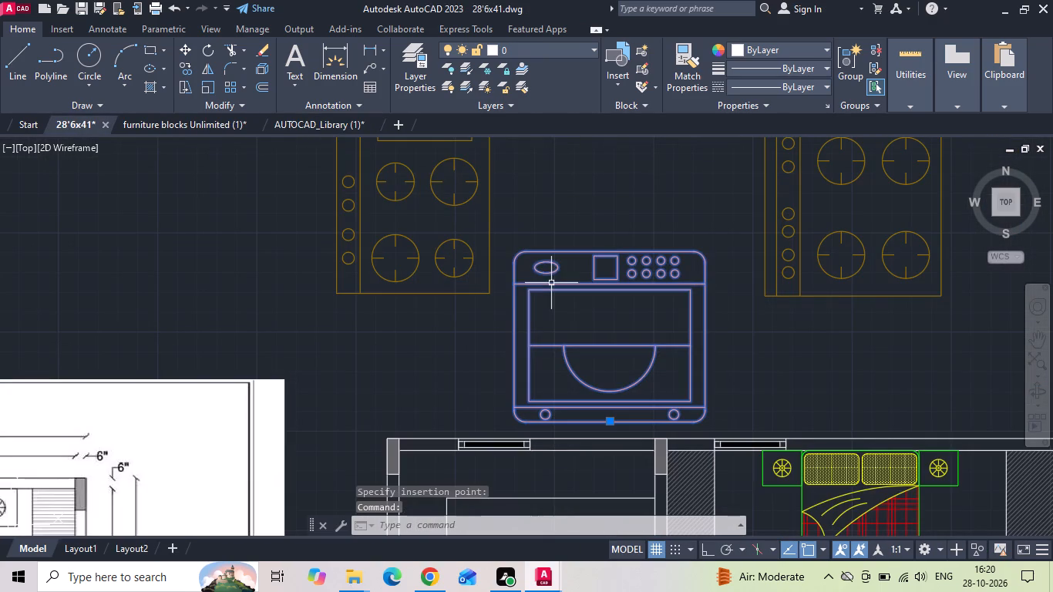
key("Delete")
left_click_drag(510, 211, 510, 210)
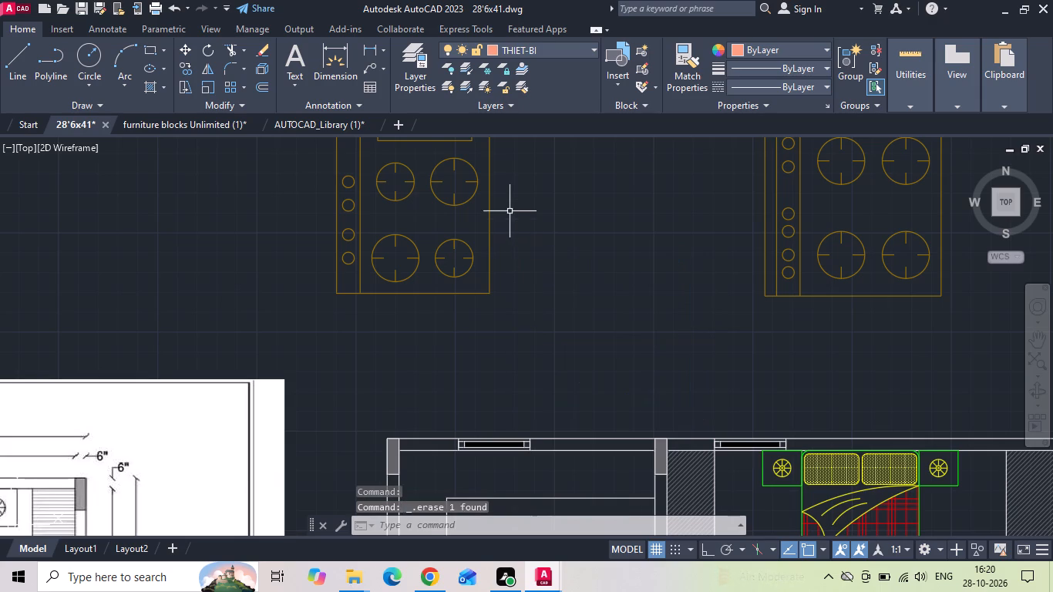
left_click_drag(510, 210, 498, 210)
left_click(491, 213)
scroll(433, 289, "down", 2)
key("Escape")
Scale the cooktop above M.BEDROOM down to about a quarter of its size, using a base point inside the block.
left_click(589, 237)
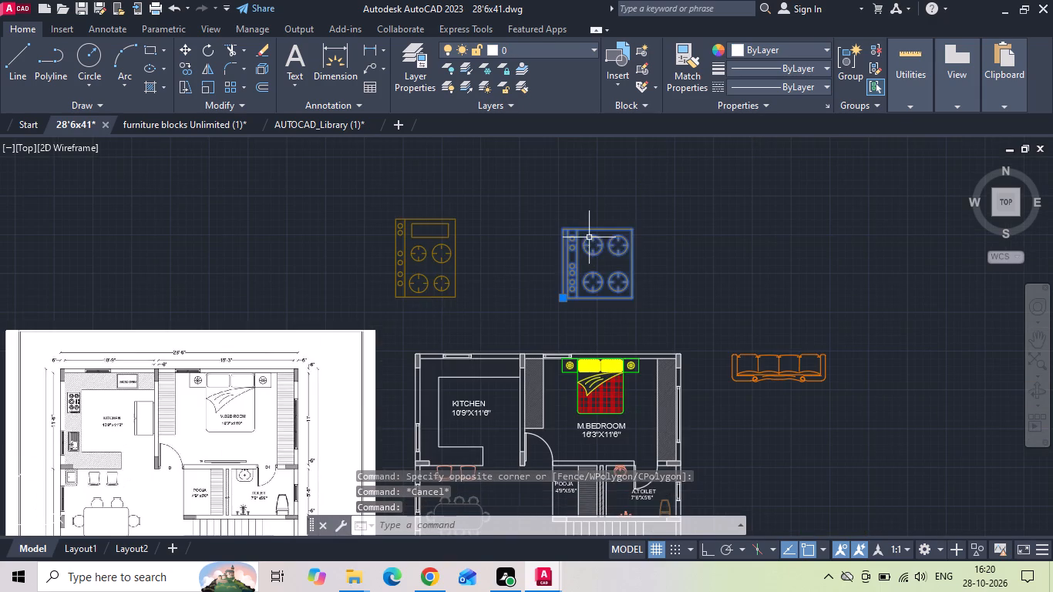
right_click(589, 235)
left_click(611, 311)
left_click(610, 251)
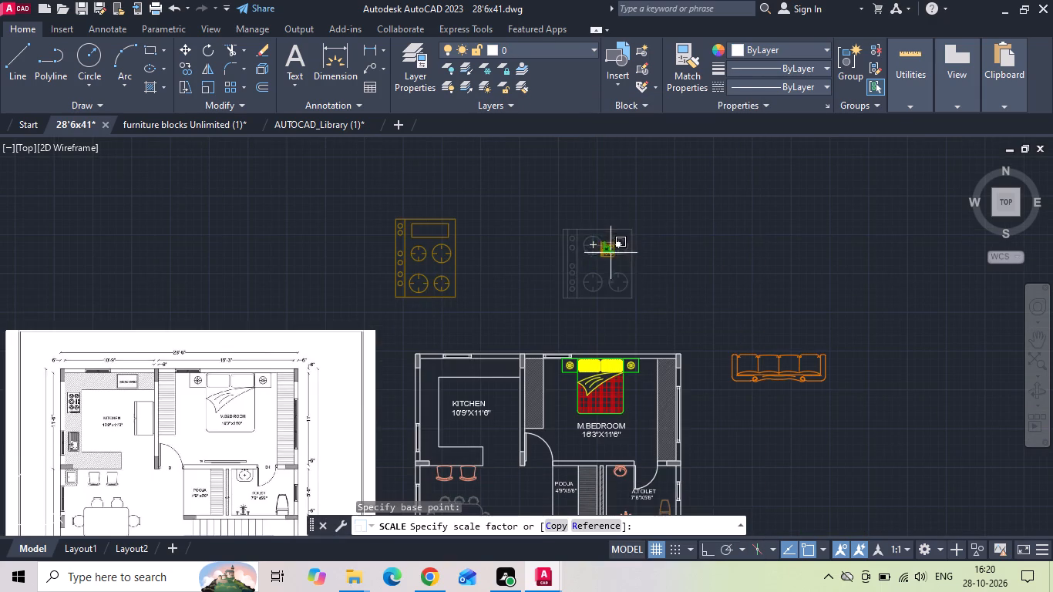
left_click(610, 258)
Move the scaled-down cooktop to just above the wall between KITCHEN and M.BEDROOM.
left_click(613, 250)
right_click(614, 248)
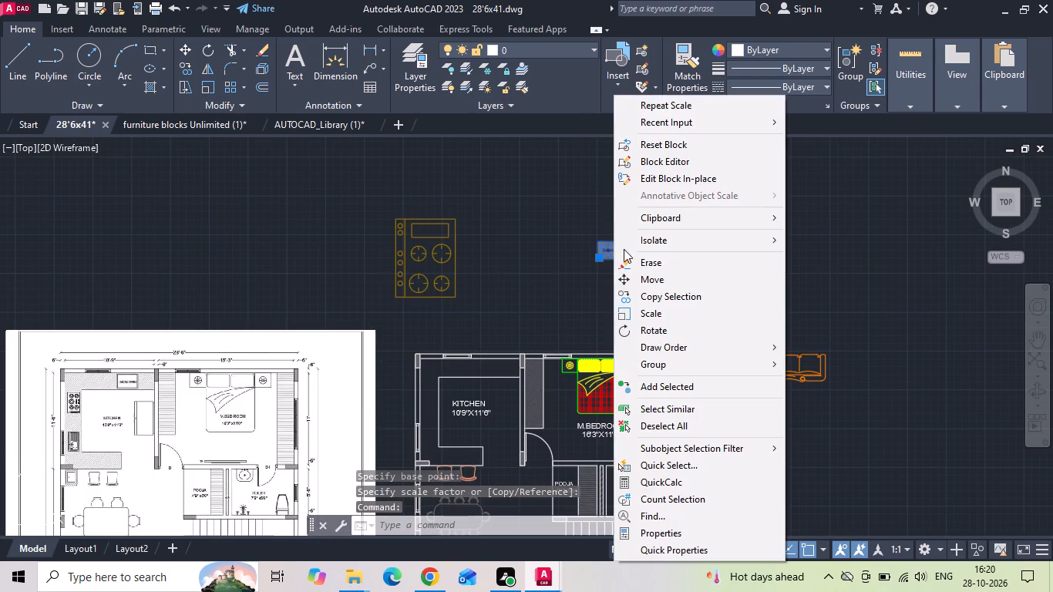
left_click(632, 279)
left_click_drag(619, 252, 552, 314)
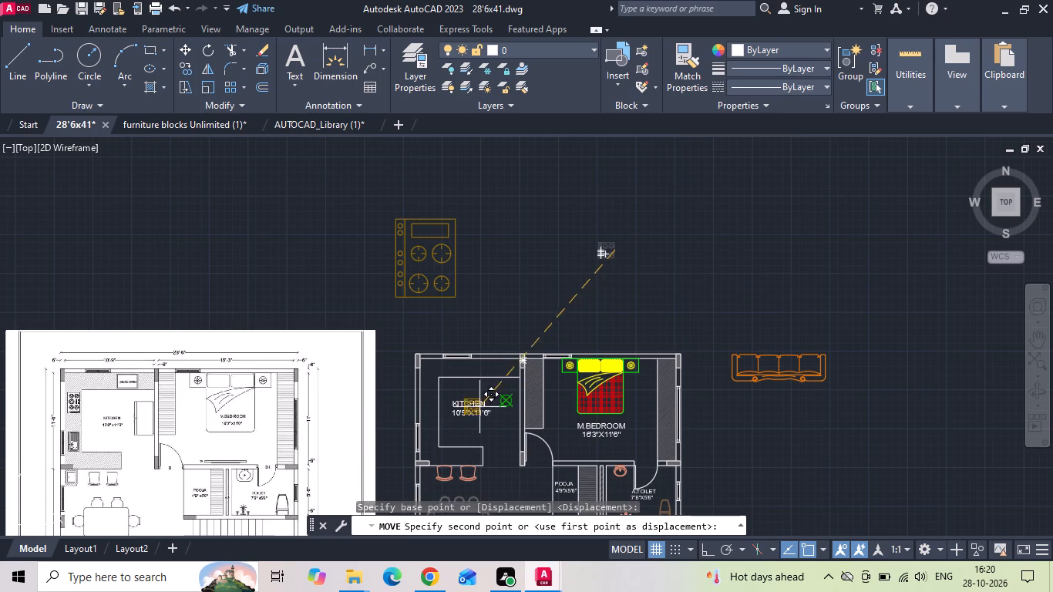
left_click(523, 317)
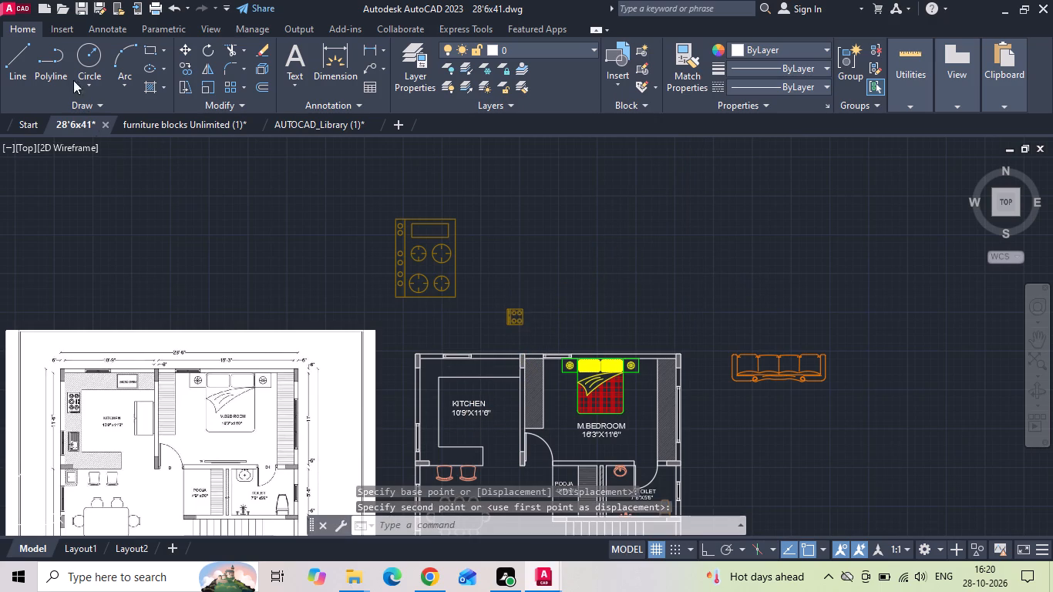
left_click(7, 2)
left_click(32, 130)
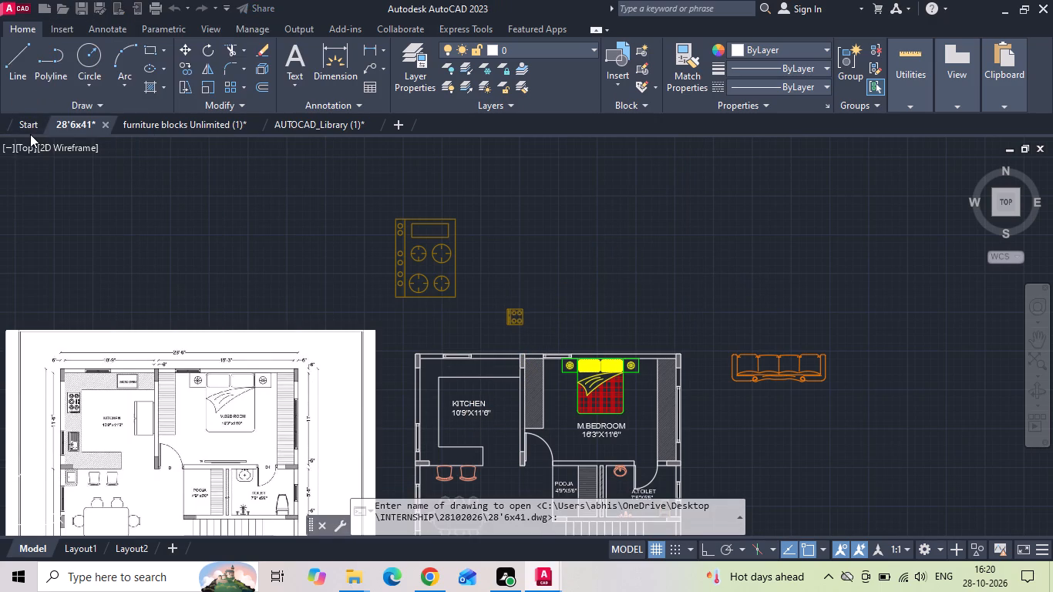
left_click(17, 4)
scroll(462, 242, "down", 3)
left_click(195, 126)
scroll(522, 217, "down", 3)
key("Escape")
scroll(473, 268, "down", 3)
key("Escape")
In furniture blocks Unlimited (1), copy the red-outlined two-bowl sink standing beside the block sheet.
left_click(224, 124)
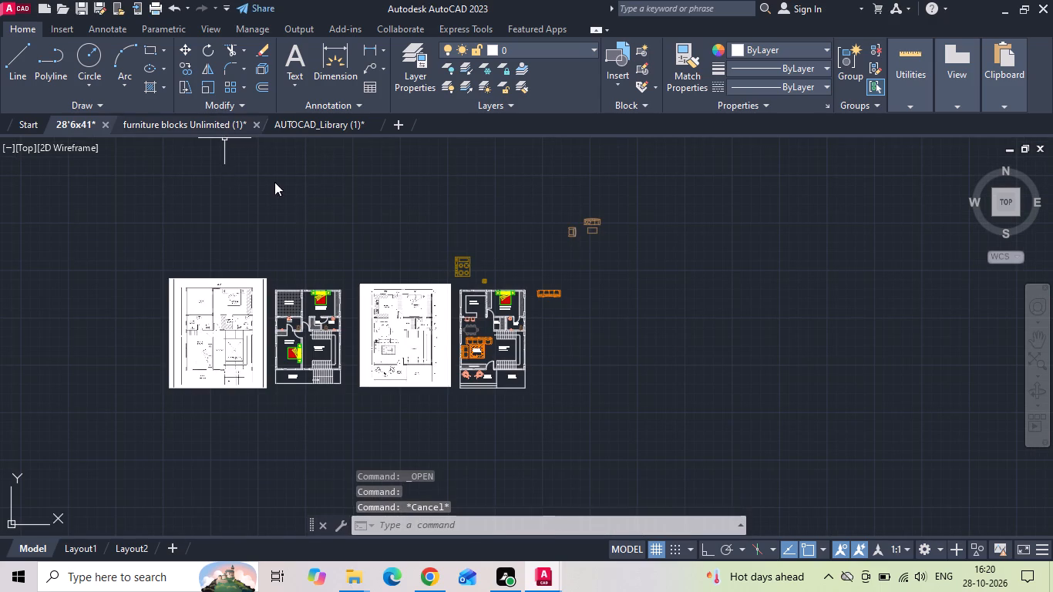
scroll(352, 254, "down", 7)
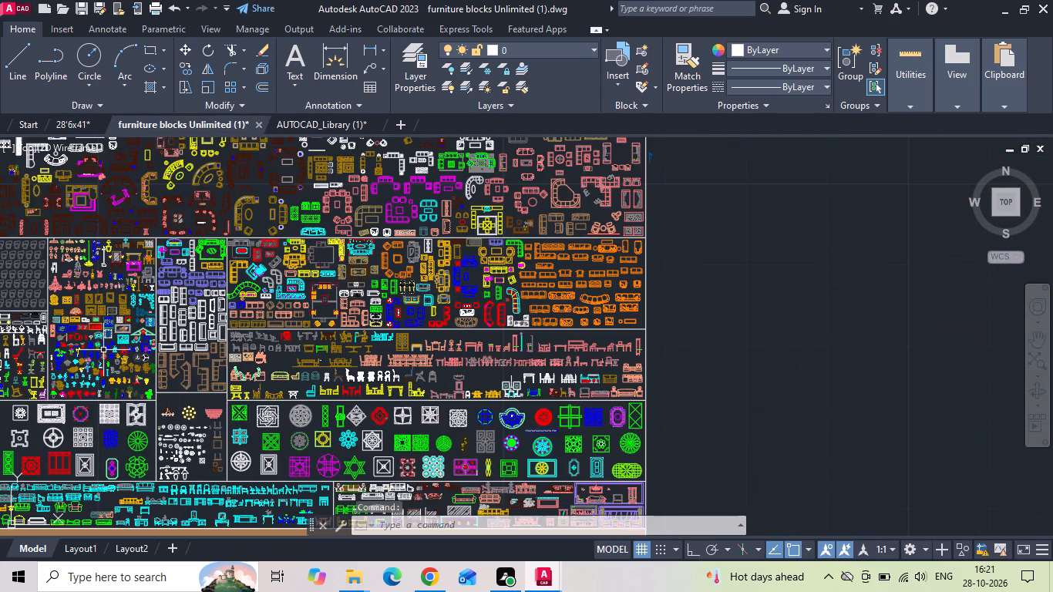
scroll(575, 284, "down", 3)
middle_click_drag(742, 263, 709, 372)
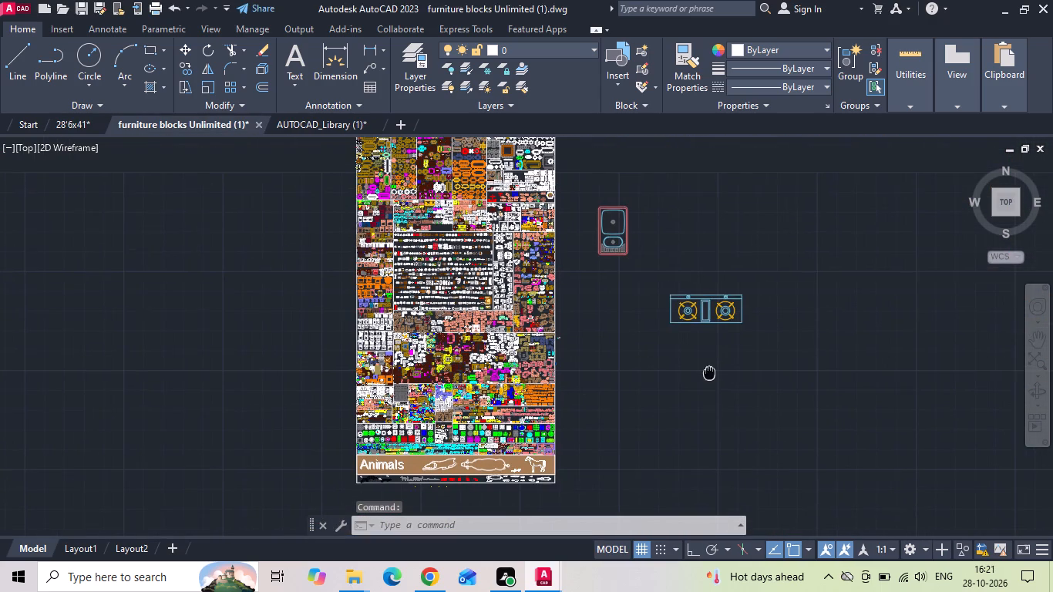
left_click(627, 235)
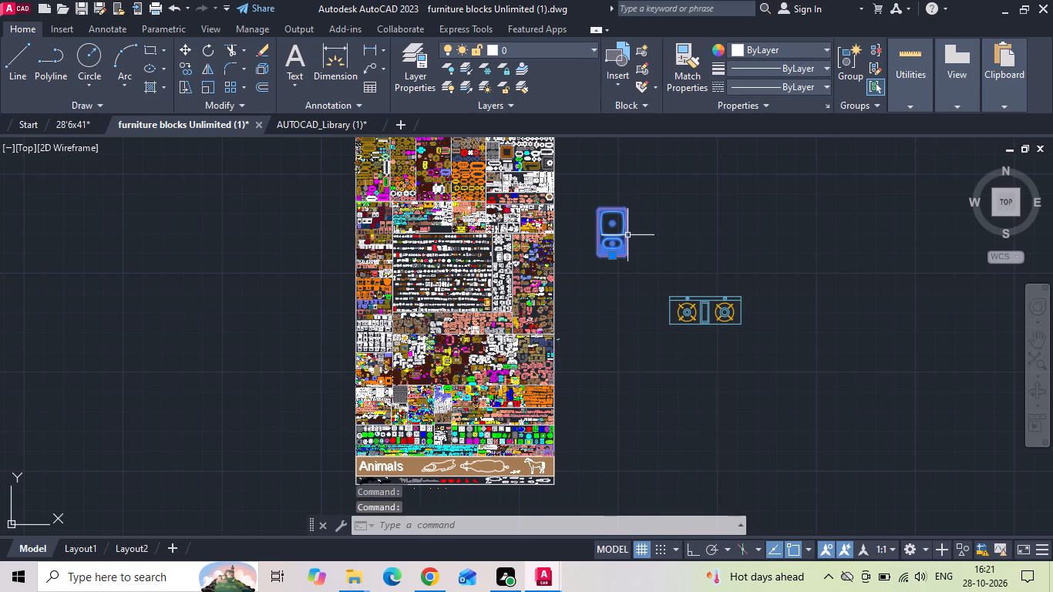
key("ctrl+c")
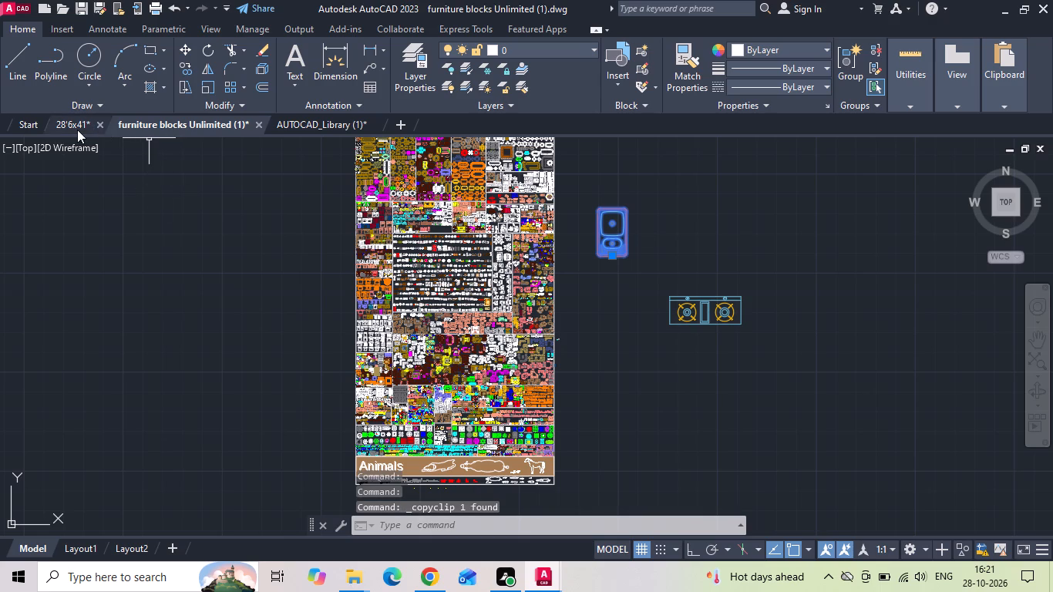
Paste the two-bowl sink into 28'6x41 on the KITCHEN counter, beside the outer-wall window.
left_click(77, 129)
key("ctrl+v")
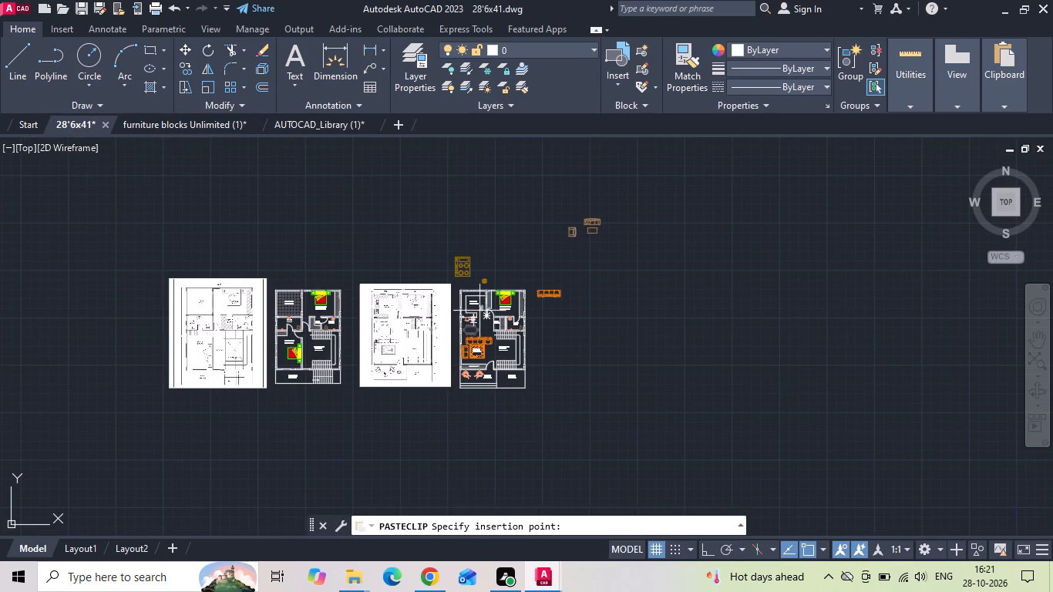
scroll(484, 308, "up", 6)
scroll(399, 322, "down", 3)
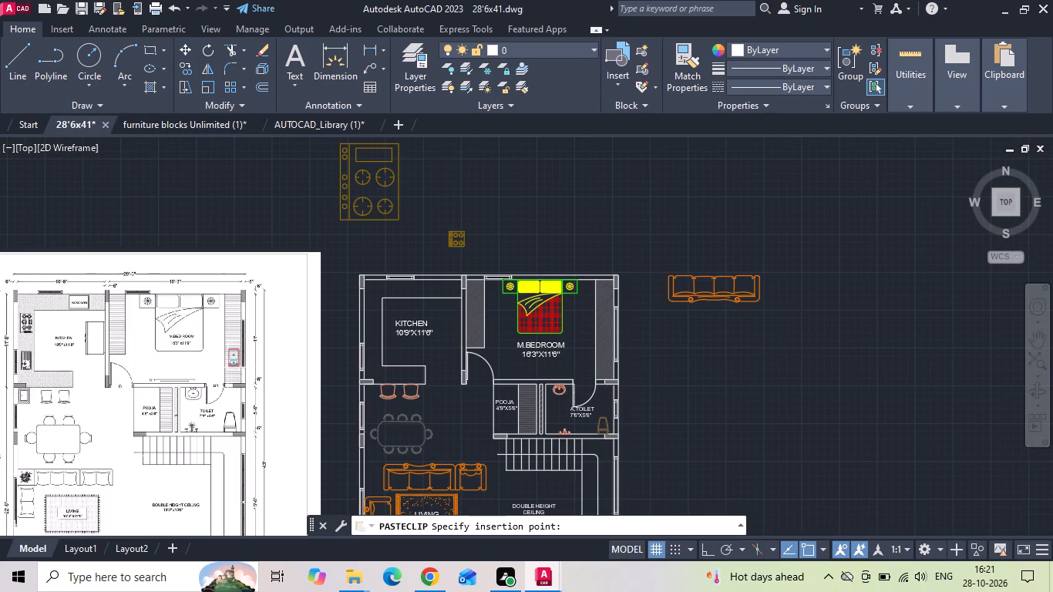
scroll(368, 348, "up", 5)
left_click(345, 419)
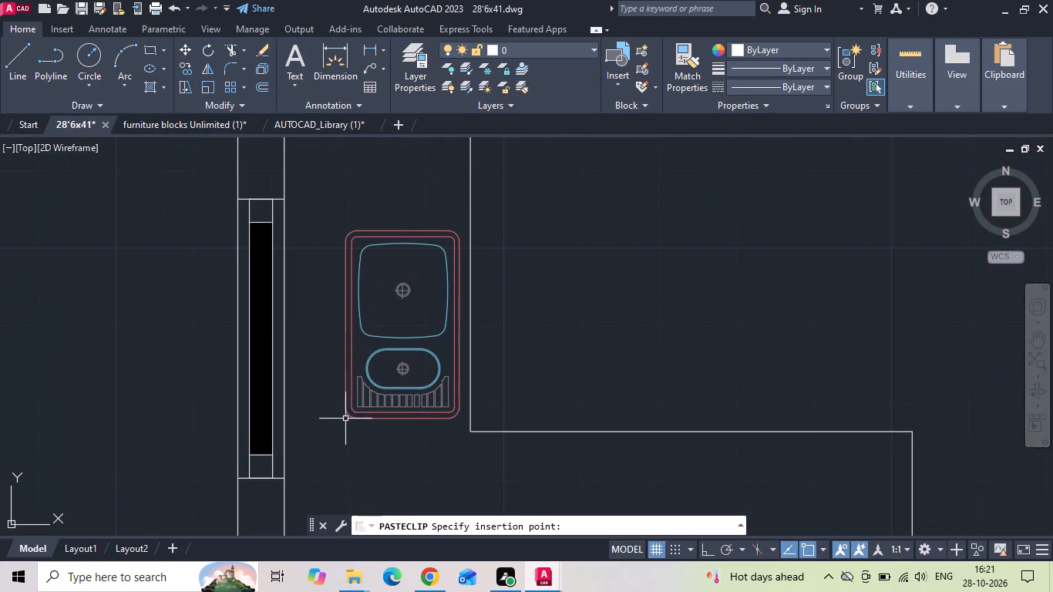
Mirror the kitchen sink about a vertical line through it with Ortho on, erasing the source object.
left_click_drag(411, 319, 401, 294)
left_click(375, 215)
type("mi")
key("space")
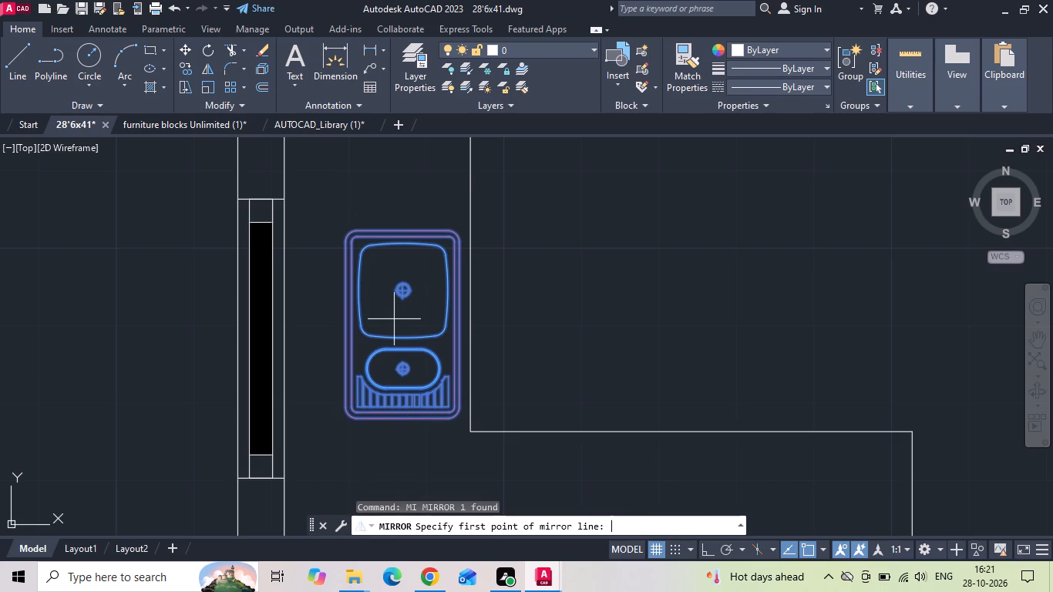
key("F8")
left_click_drag(392, 255, 392, 274)
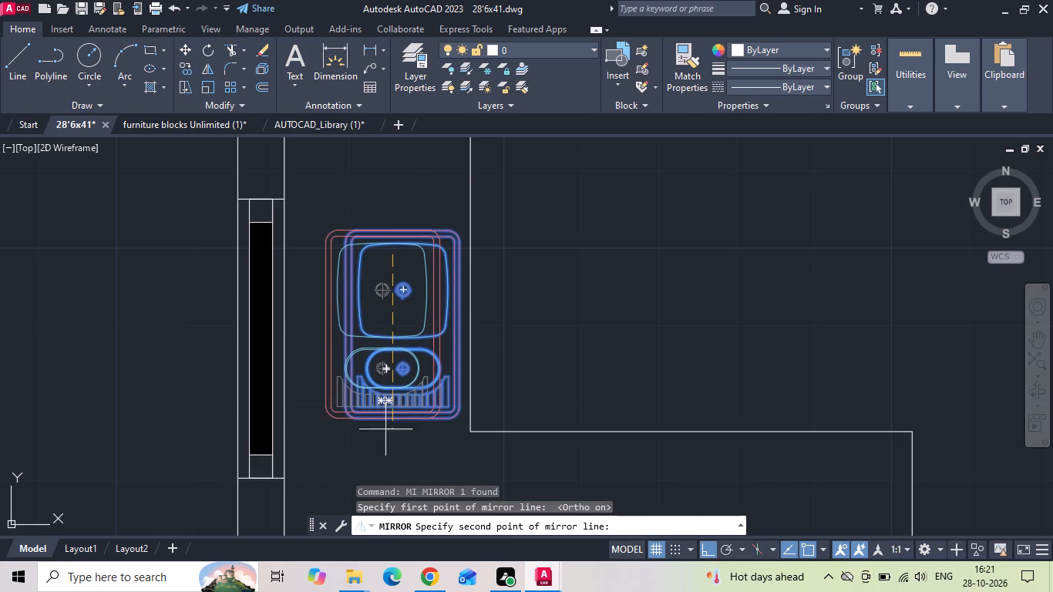
left_click(397, 462)
type("y")
key("space")
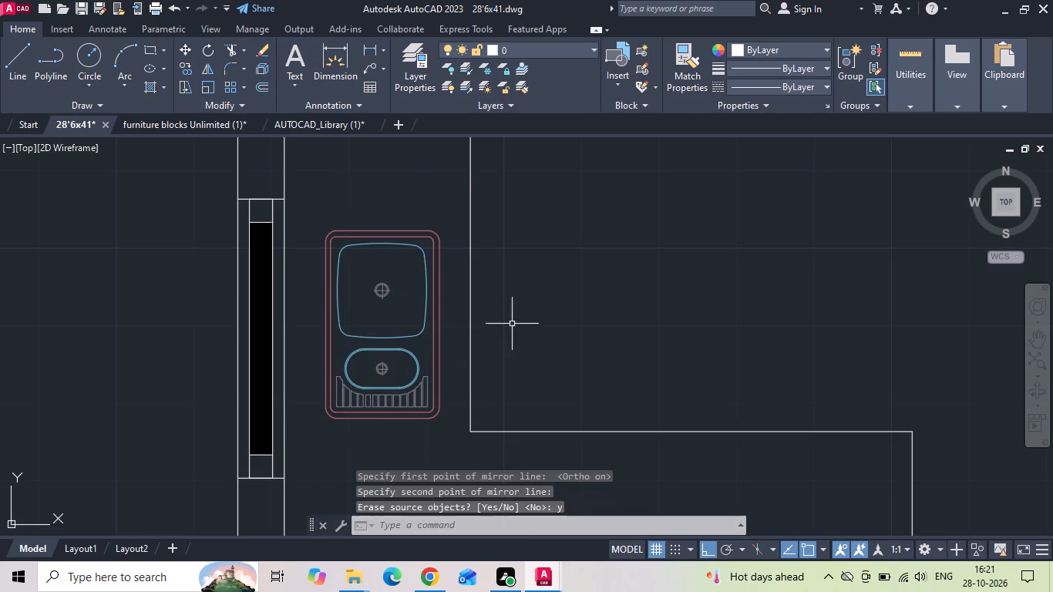
Mirror the kitchen sink about a horizontal line through its middle, keeping the source object.
scroll(543, 308, "down", 5)
scroll(207, 344, "up", 2)
middle_click_drag(686, 286, 320, 286)
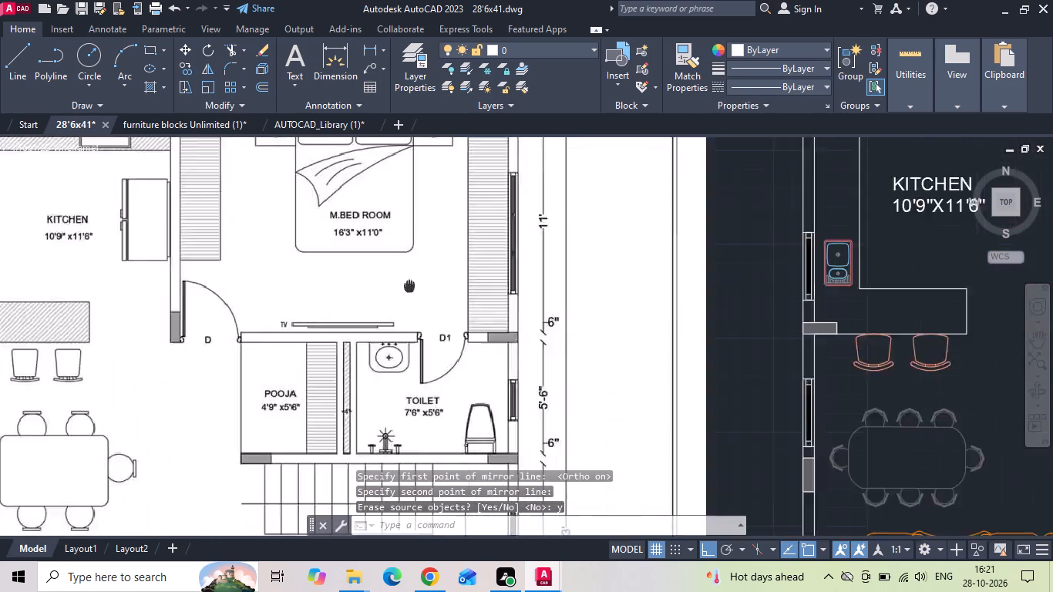
middle_click_drag(320, 286, 118, 295)
scroll(449, 271, "up", 2)
left_click_drag(528, 223, 522, 271)
key("m")
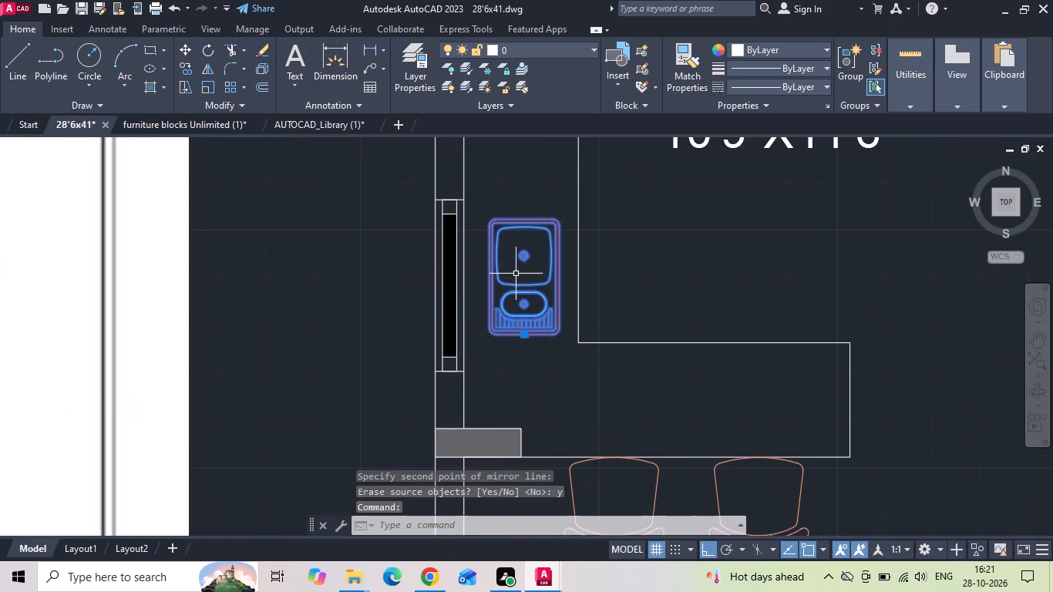
key("i")
key("space")
scroll(518, 269, "up", 2)
left_click(543, 283)
left_click(486, 283)
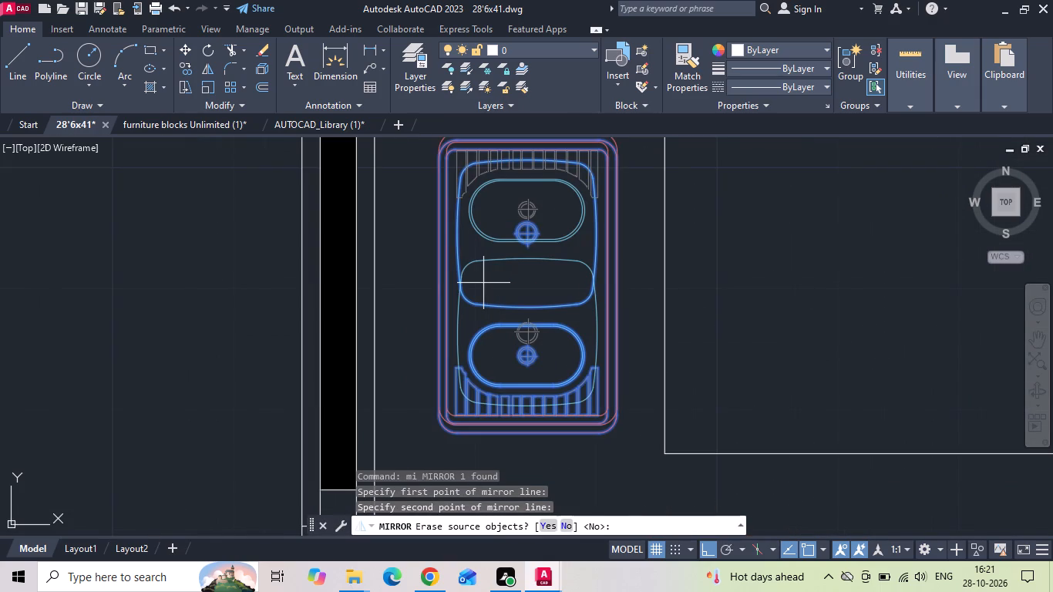
key("7")
key("space")
key("space")
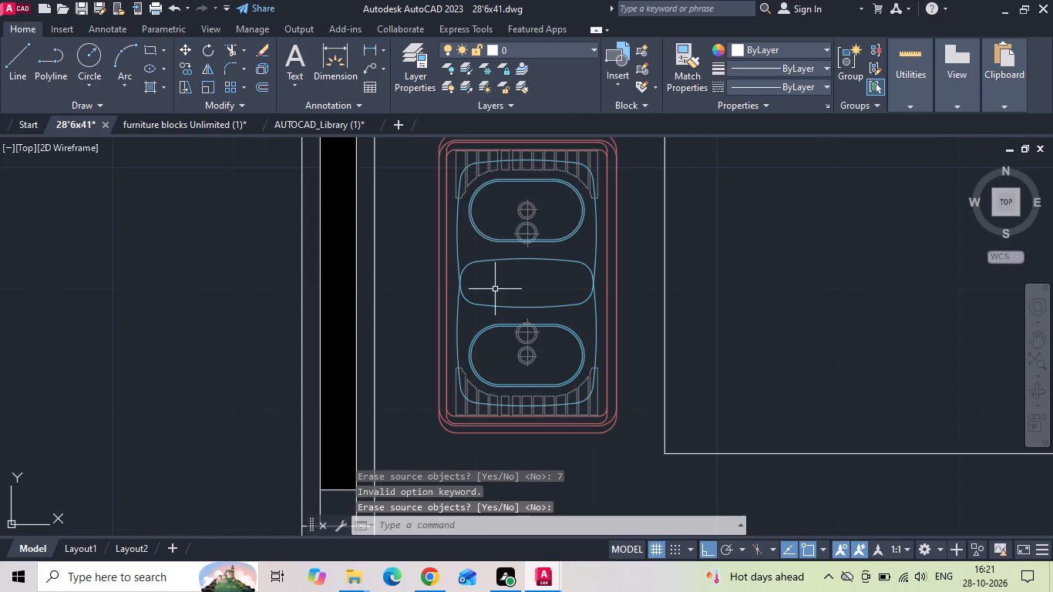
left_click(458, 325)
key("Escape")
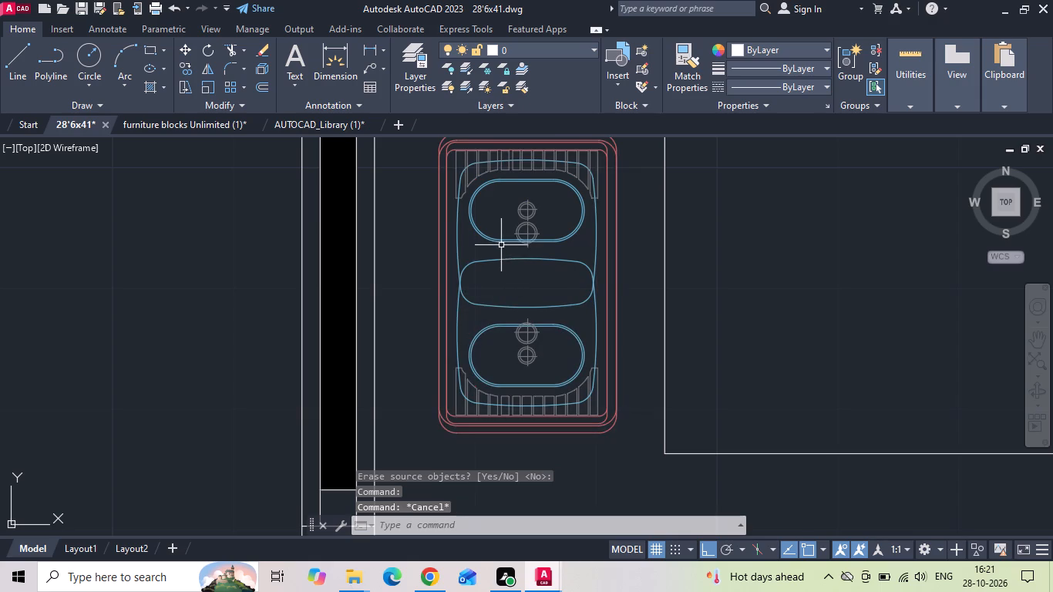
Move the original sink straight up off its mirrored copy and delete it, leaving the sink with the large bowl lowermost.
scroll(489, 271, "down", 1)
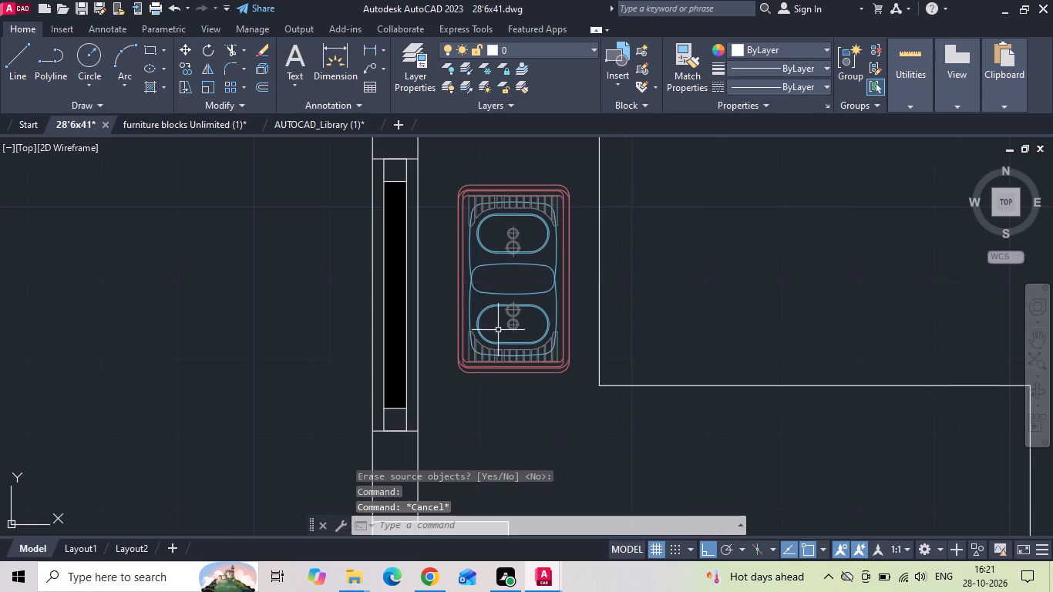
left_click(500, 334)
left_click(490, 293)
right_click(490, 292)
left_click(570, 283)
left_click_drag(760, 220, 760, 203)
left_click(759, 177)
left_click(501, 325)
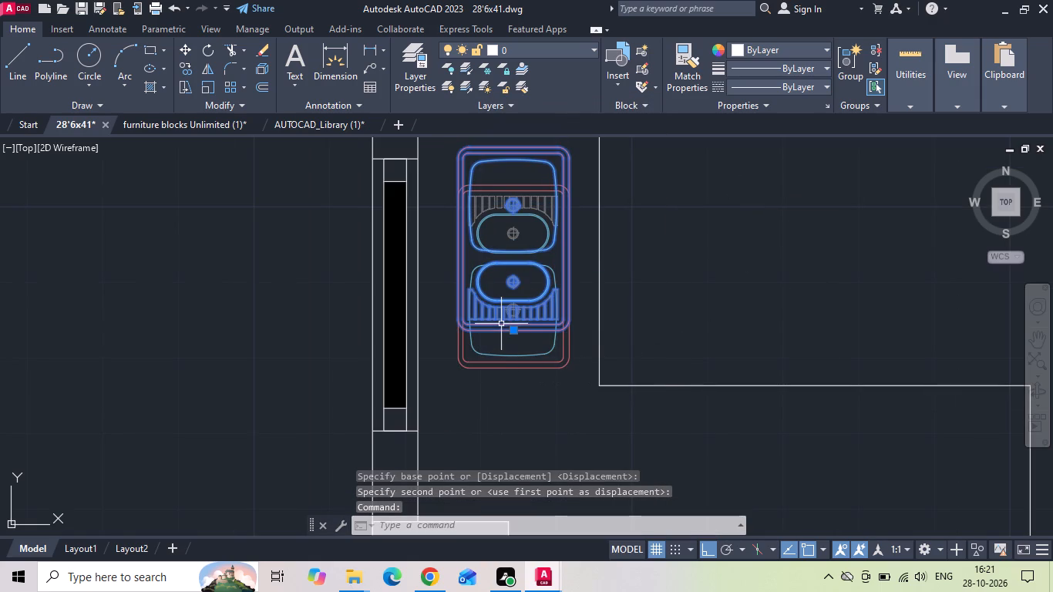
key("Delete")
Scale up the kitchen sink slightly from a base point at the large bowl's upper edge, picking a distance of about 1'-3.1".
scroll(498, 348, "down", 3)
left_click(505, 369)
left_click(491, 342)
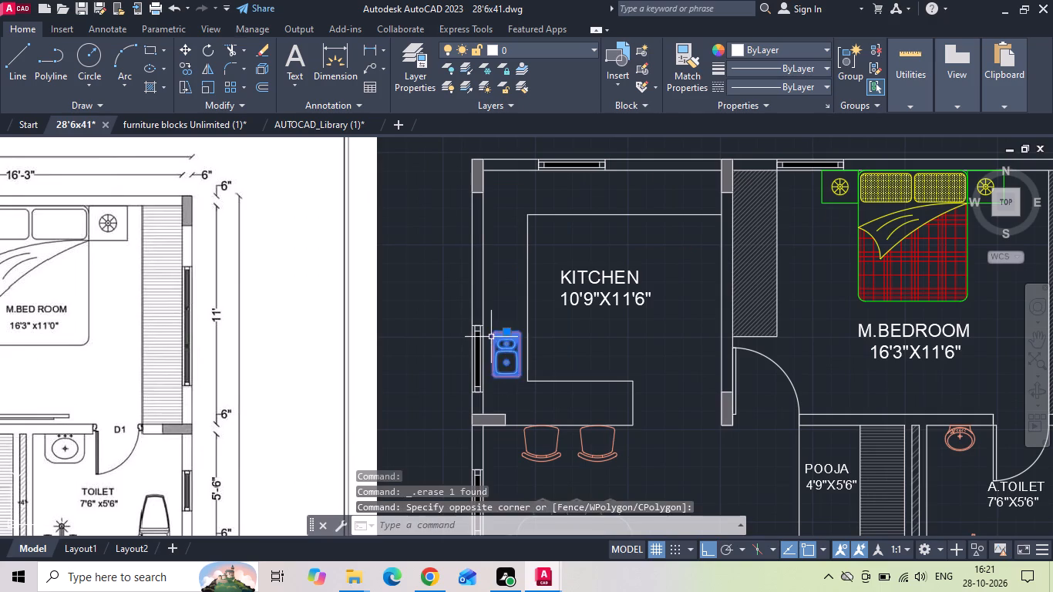
right_click(491, 337)
left_click(518, 306)
scroll(506, 374, "up", 1)
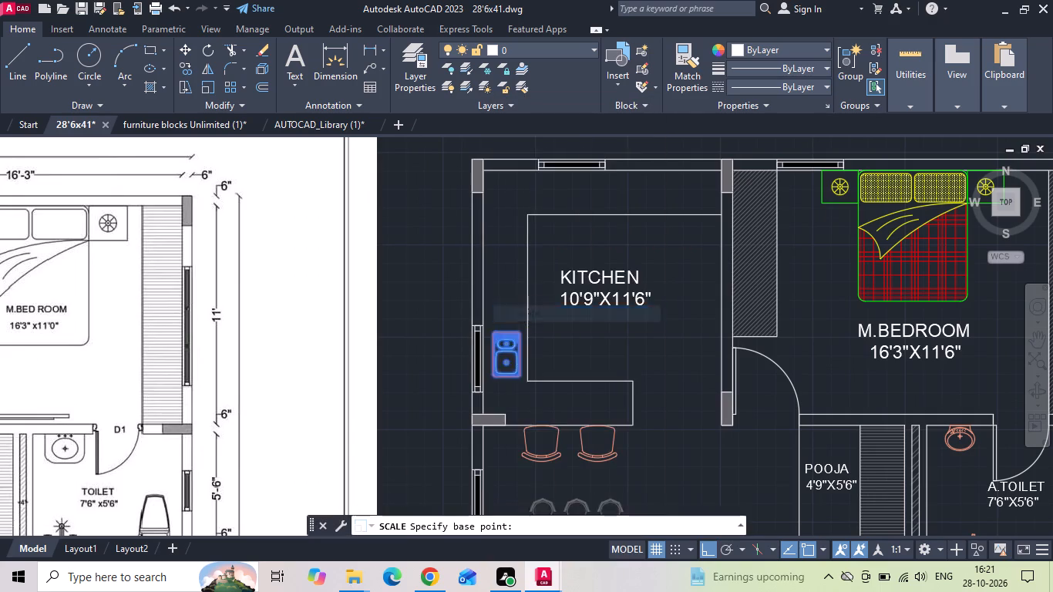
scroll(506, 374, "up", 3)
left_click(493, 235)
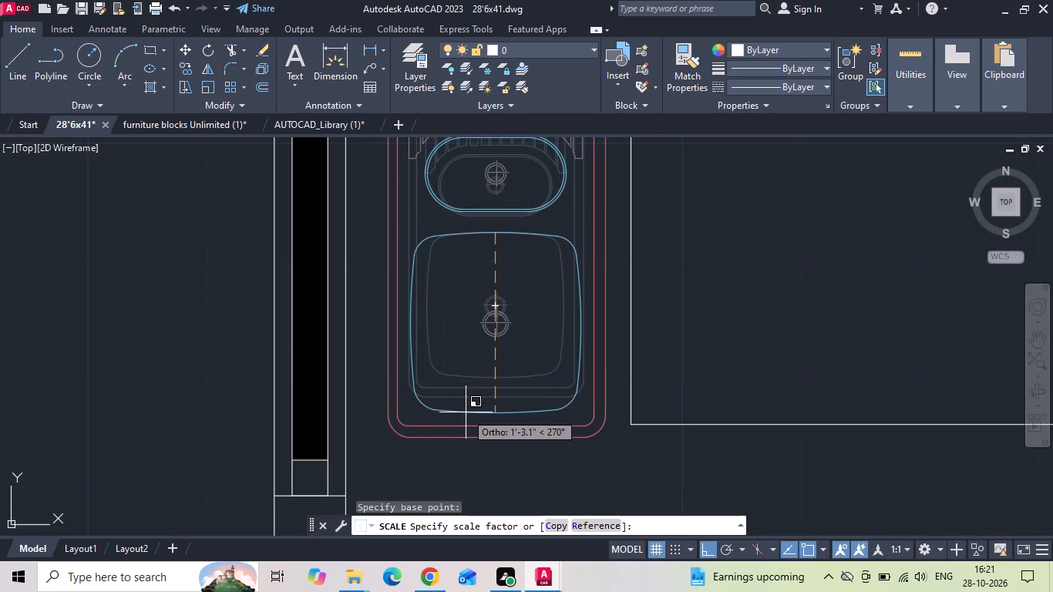
left_click(466, 412)
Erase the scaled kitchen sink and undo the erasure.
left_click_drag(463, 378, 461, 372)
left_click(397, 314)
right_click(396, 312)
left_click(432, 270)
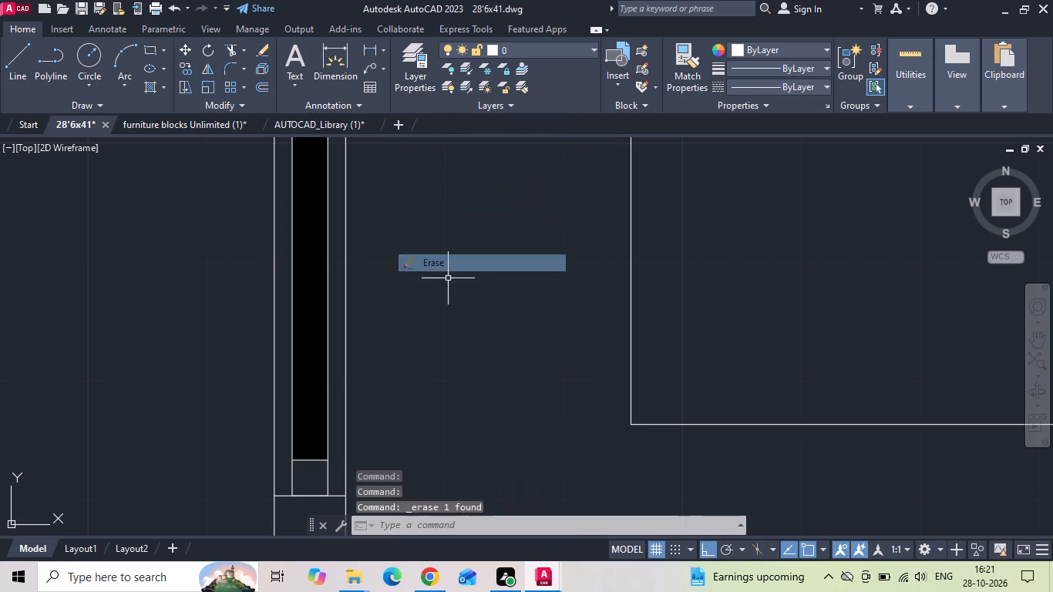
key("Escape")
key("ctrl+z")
Move the kitchen sink slightly toward the outer-wall window with Ortho on.
left_click(539, 338)
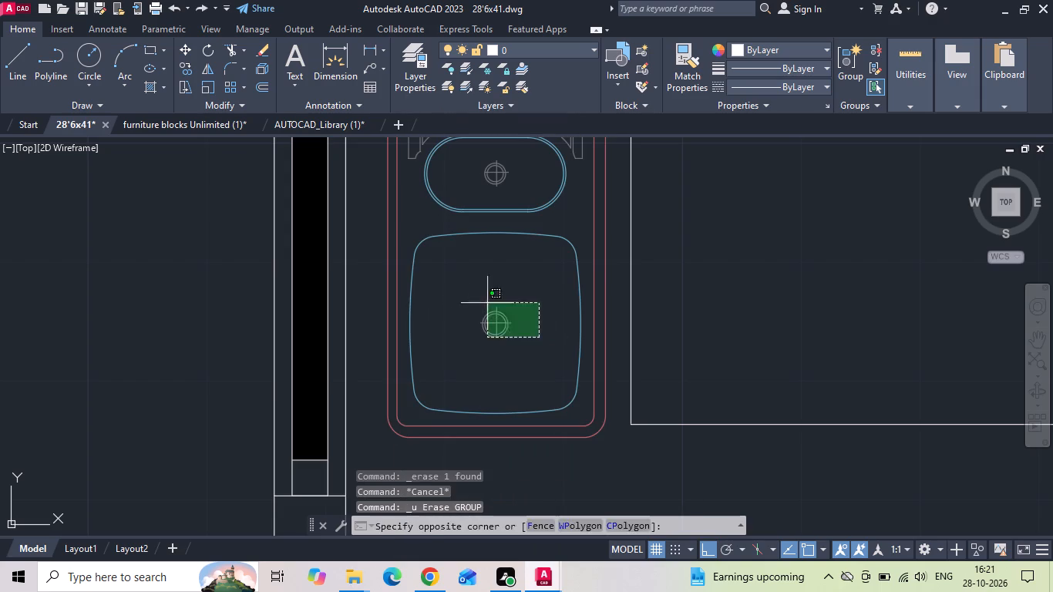
left_click(484, 300)
right_click(484, 300)
left_click(537, 281)
left_click(769, 237)
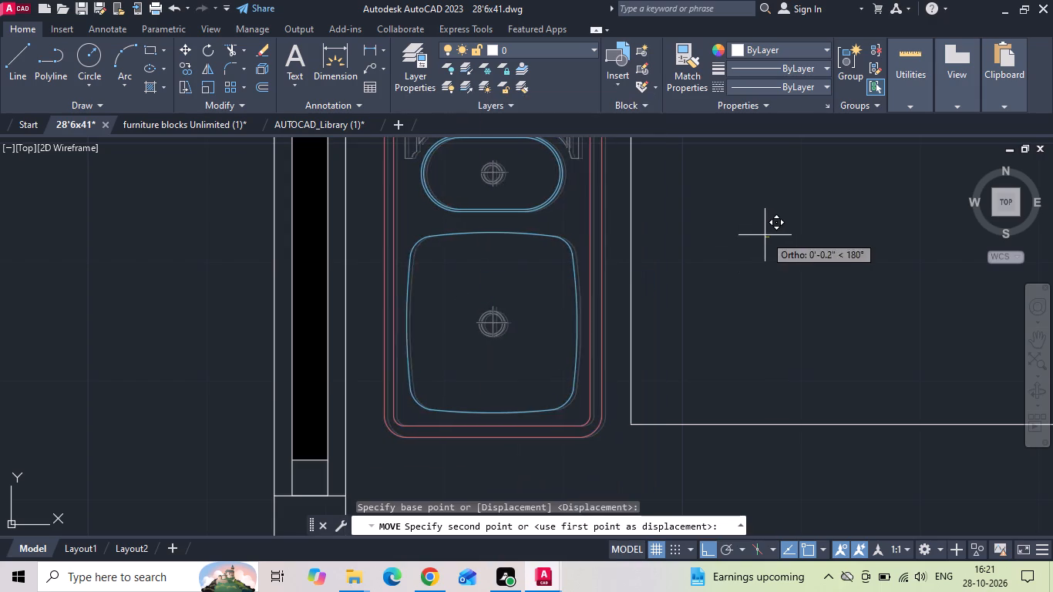
left_click(759, 232)
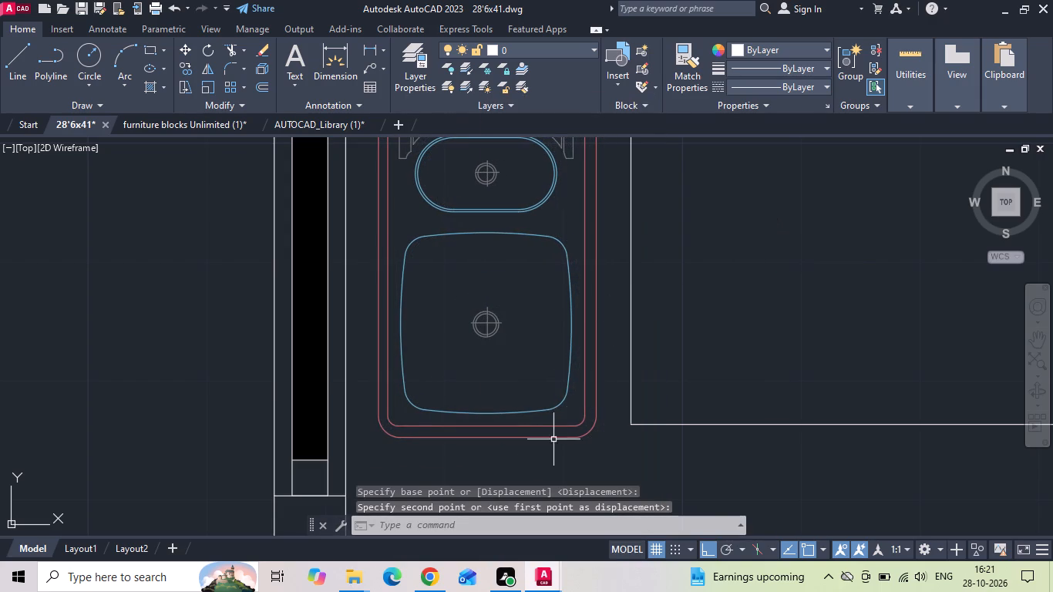
Move the kitchen sink slightly upward along the counter.
scroll(646, 315, "down", 5)
scroll(641, 343, "up", 3)
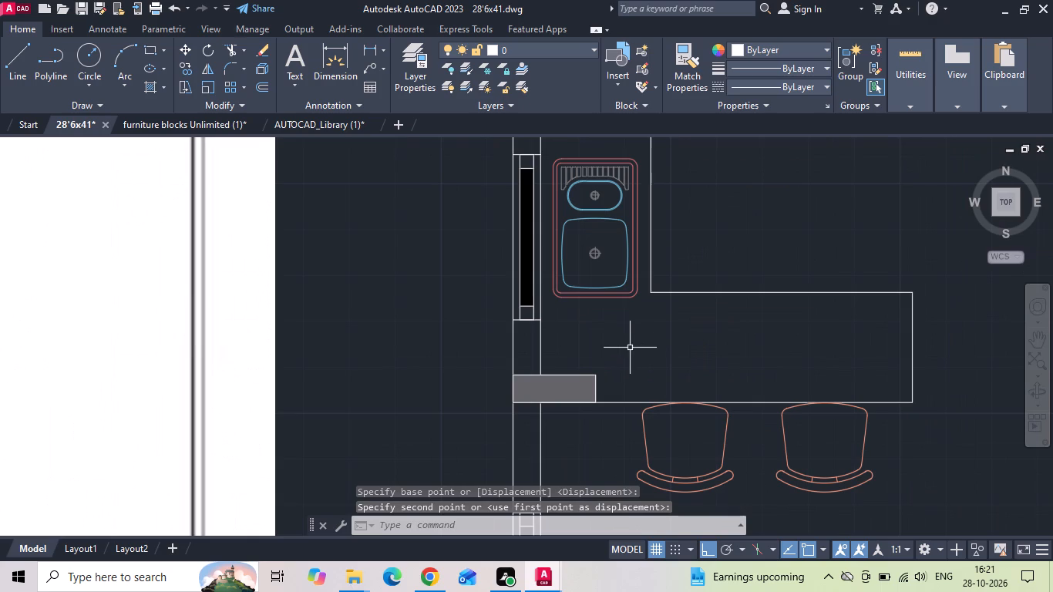
left_click(621, 328)
left_click(604, 286)
right_click(604, 286)
left_click(616, 274)
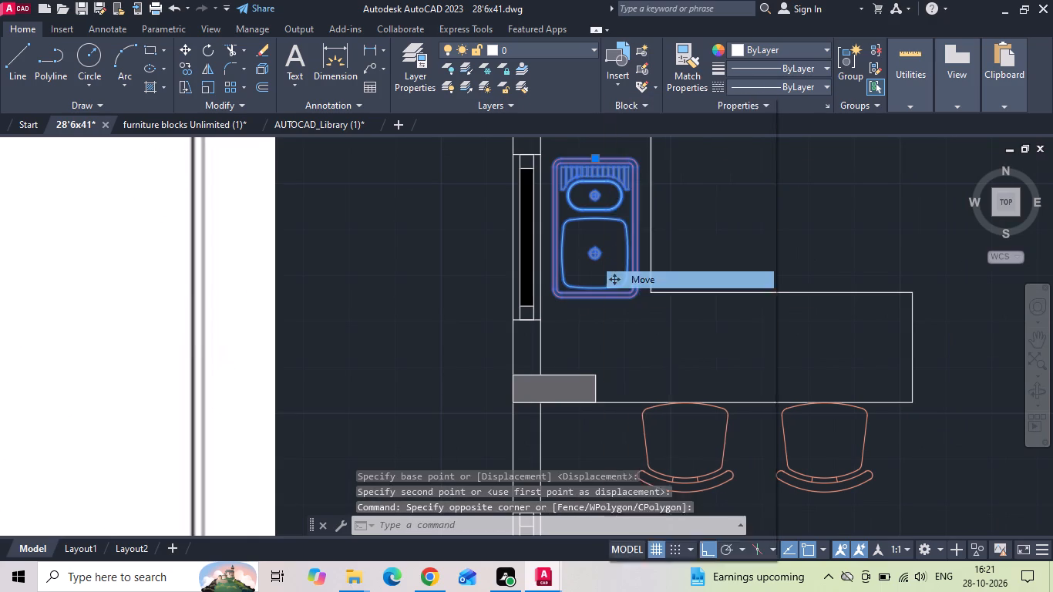
scroll(701, 253, "up", 2)
left_click(721, 251)
left_click(721, 243)
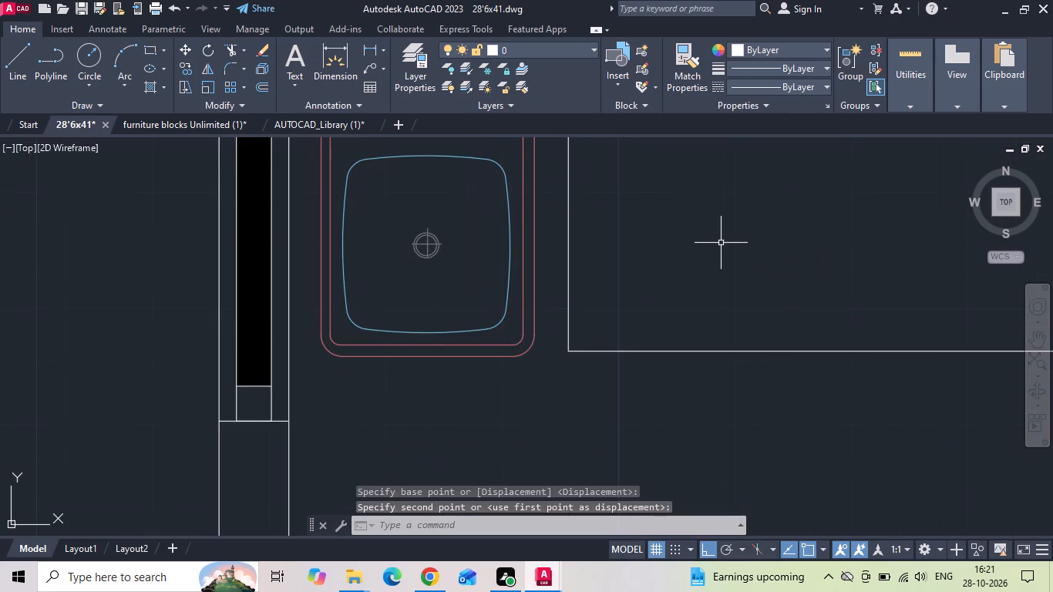
Save the 28'6x41 drawing.
key("ctrl+s")
key("ctrl+s")
Delete the large and small leftover cooktops above the furnished plan and the spare four-seat sofa beside it.
scroll(642, 286, "down", 3)
scroll(577, 313, "down", 2)
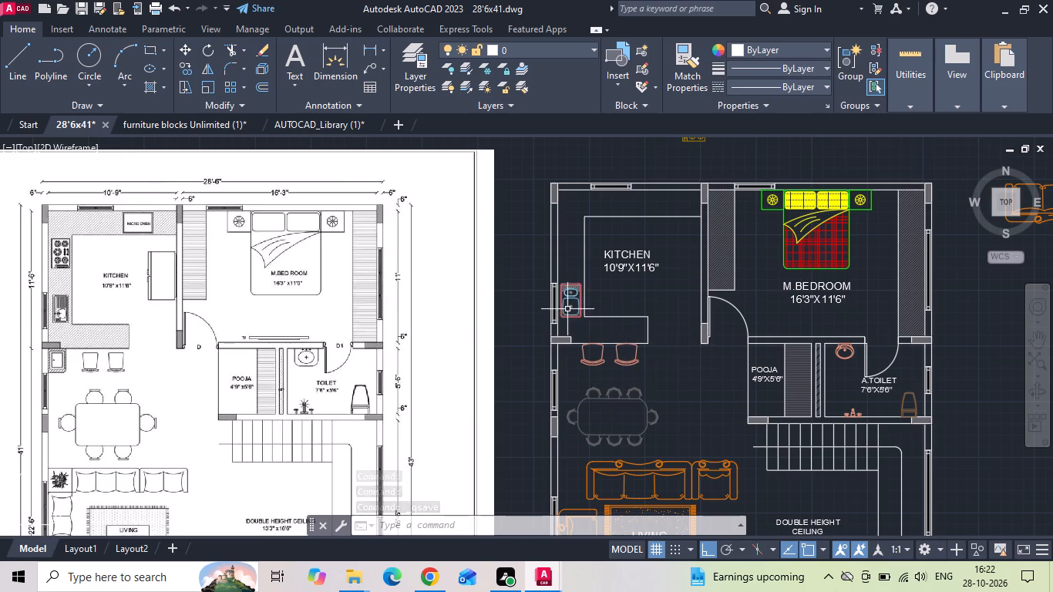
scroll(567, 309, "down", 2)
scroll(609, 228, "up", 2)
scroll(567, 289, "down", 1)
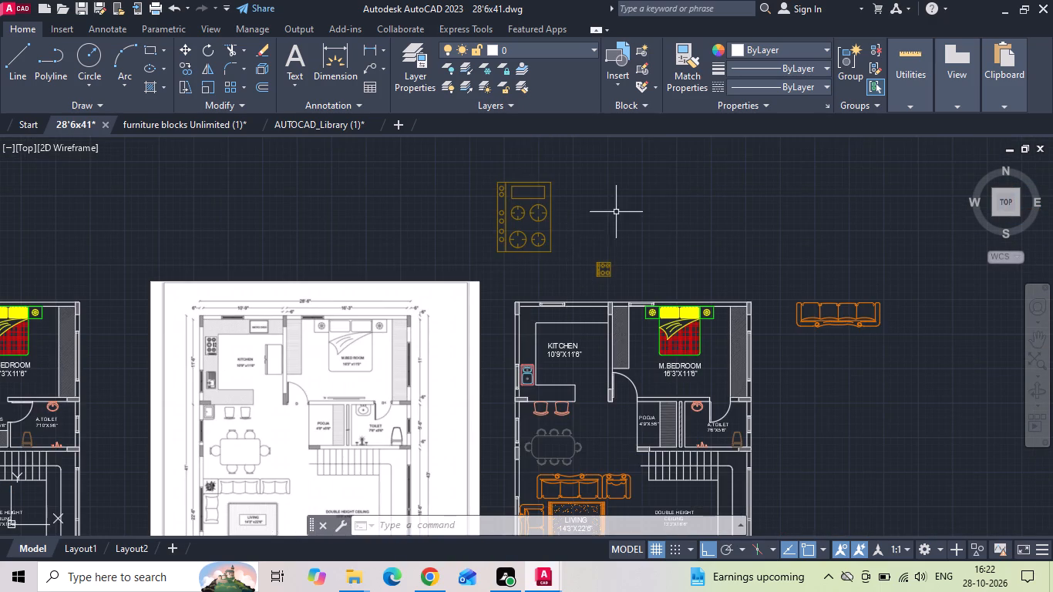
left_click_drag(616, 212, 601, 222)
left_click(516, 271)
left_click_drag(913, 215, 860, 308)
left_click(843, 351)
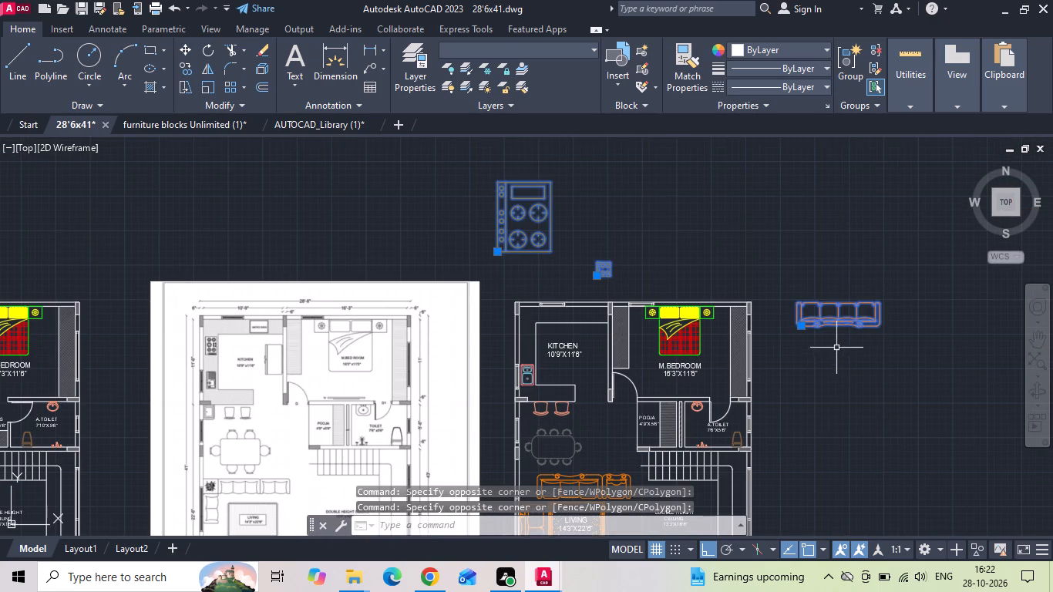
key("Delete")
Delete the remaining stray furniture blocks well above the last floor plan and save the drawing.
scroll(631, 251, "down", 3)
left_click_drag(775, 170, 701, 233)
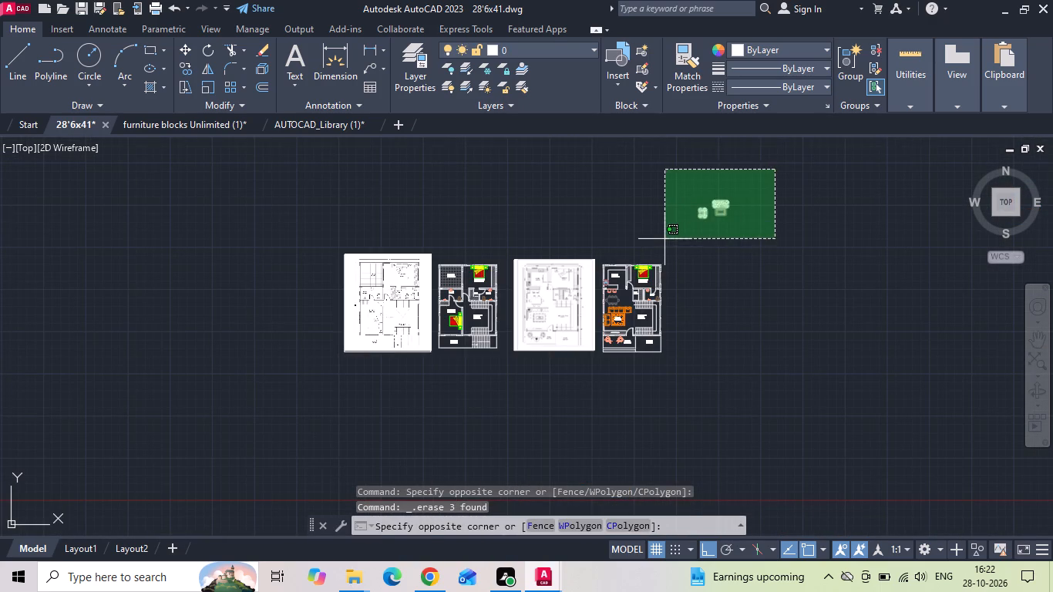
left_click(664, 239)
key("Delete")
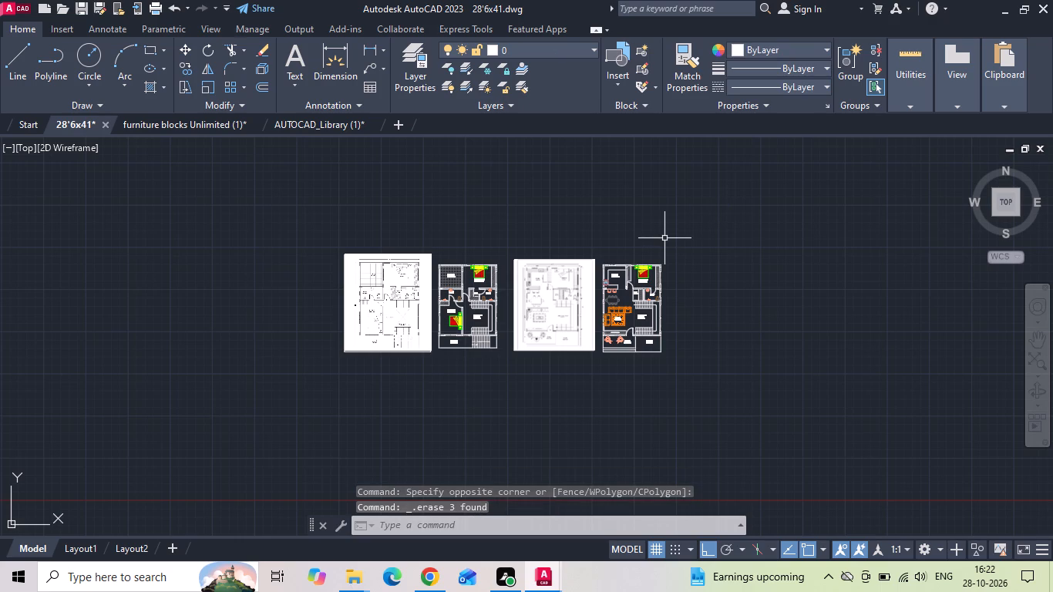
key("ctrl+s")
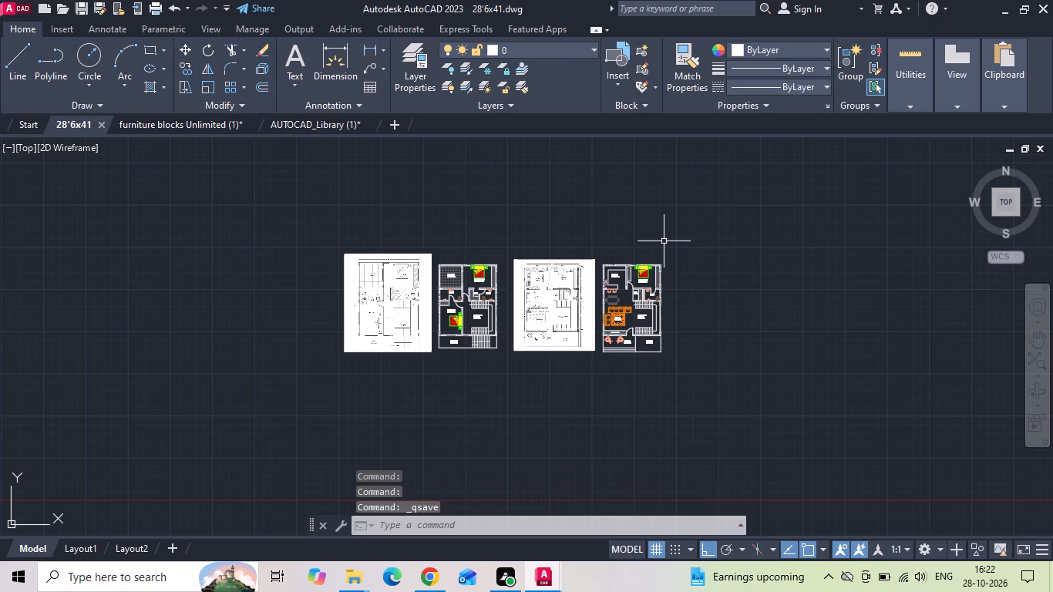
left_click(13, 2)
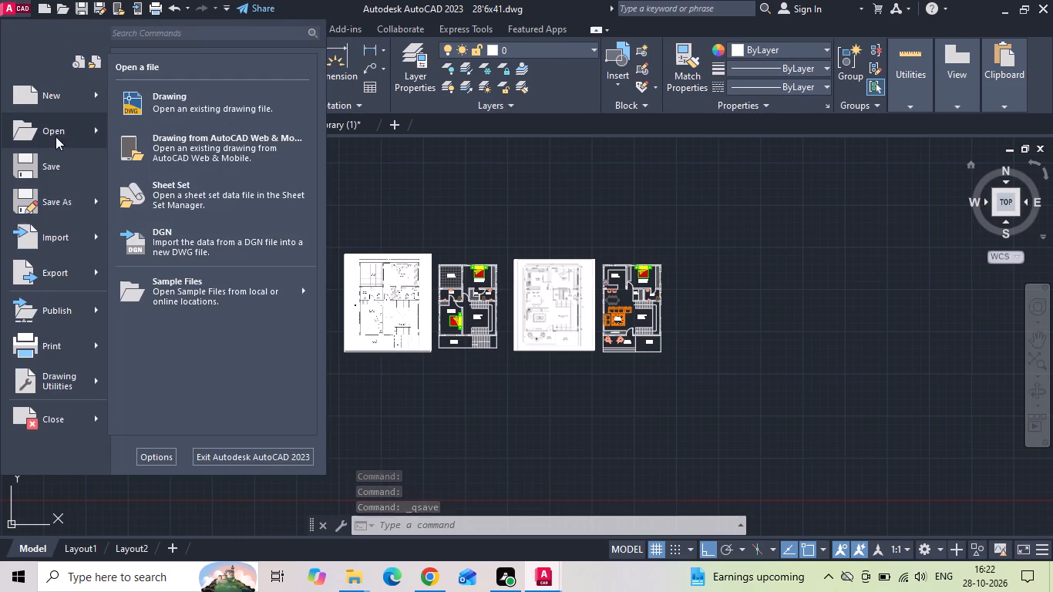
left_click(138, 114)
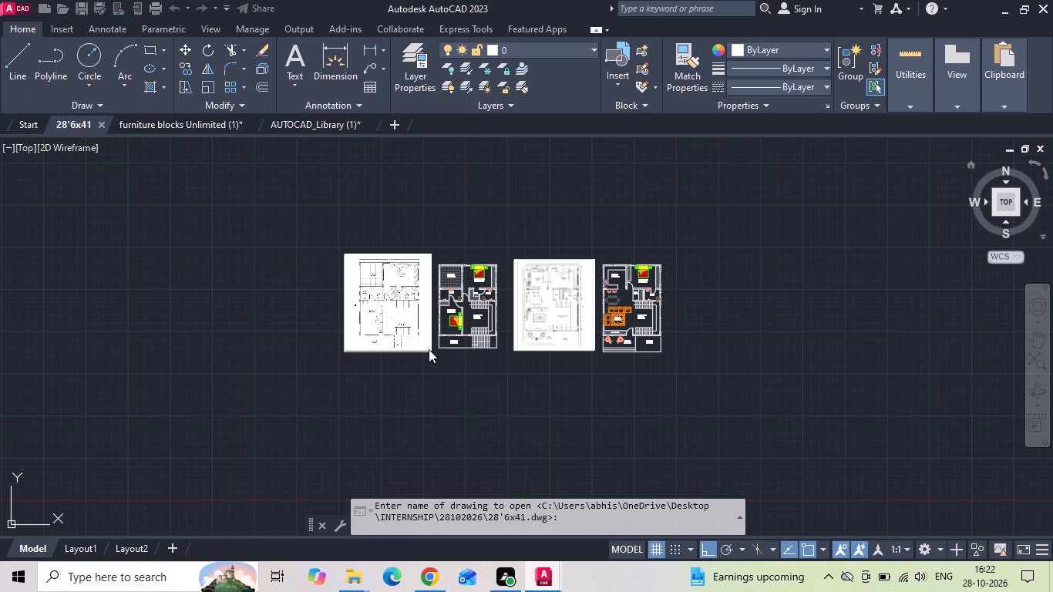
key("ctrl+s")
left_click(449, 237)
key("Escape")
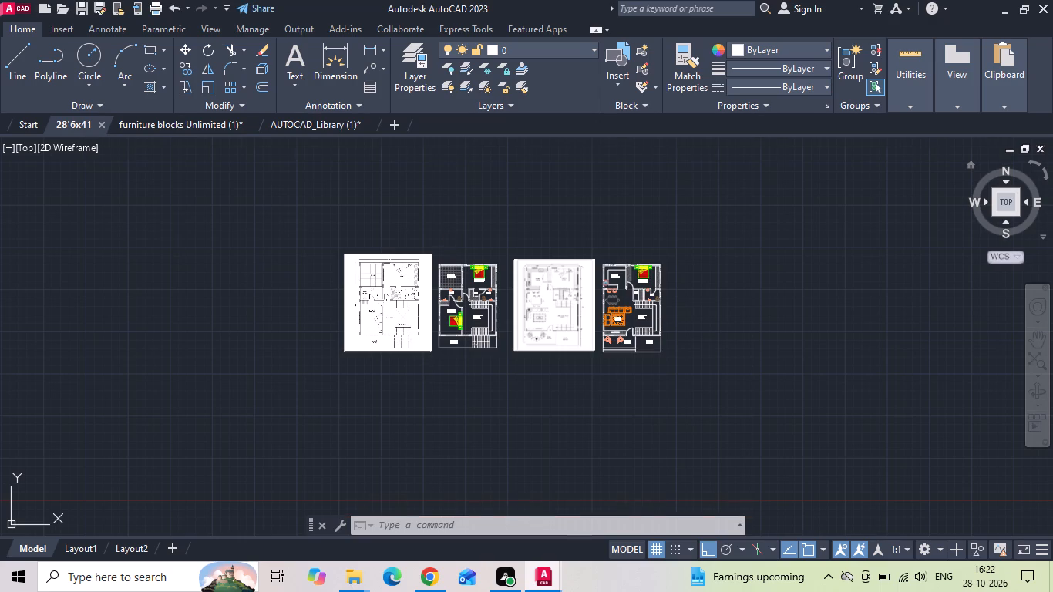
Close the AUTOCAD_Library (1) and furniture blocks Unlimited (1) drawings, keeping 28'6x41 open.
scroll(429, 299, "down", 3)
scroll(434, 315, "up", 2)
left_click(373, 124)
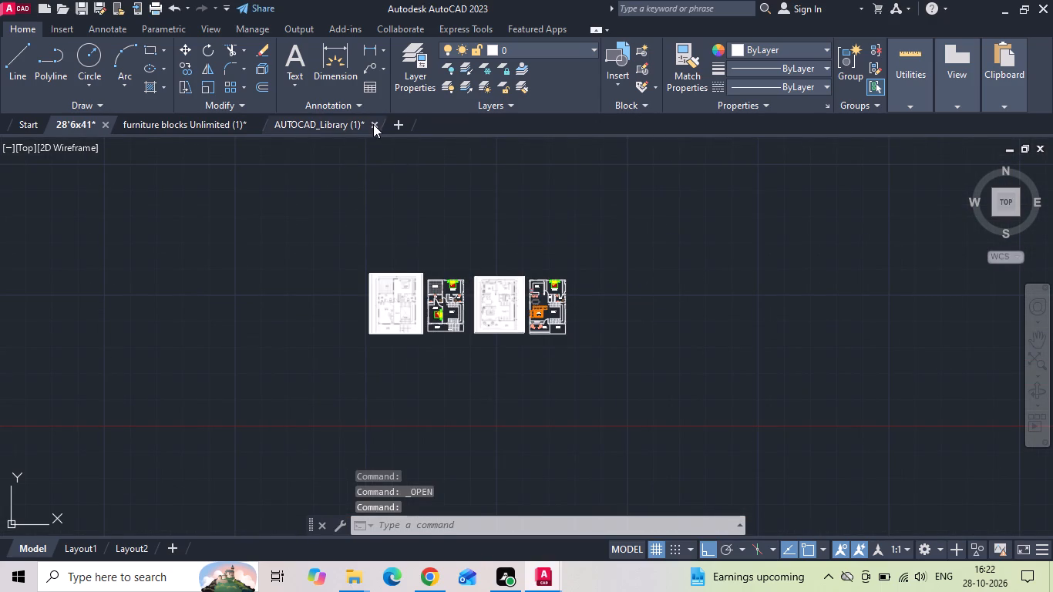
left_click(505, 320)
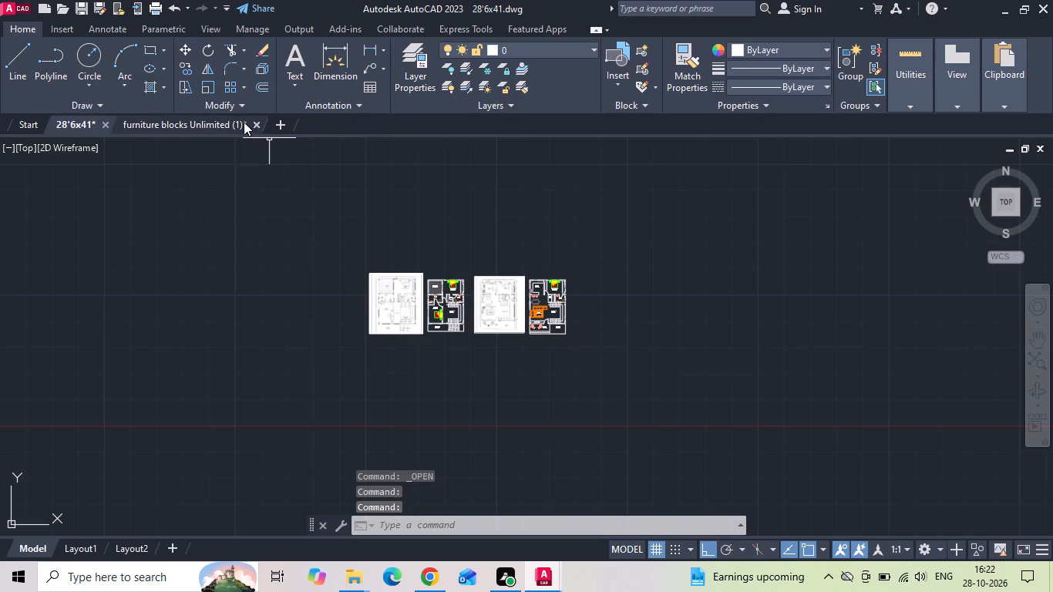
left_click(254, 128)
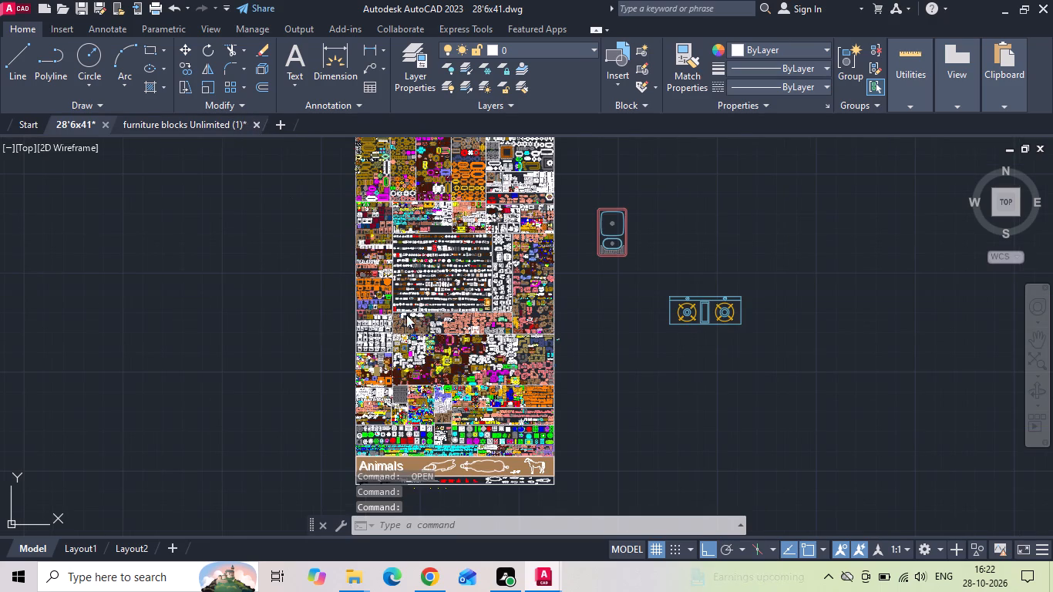
left_click(512, 316)
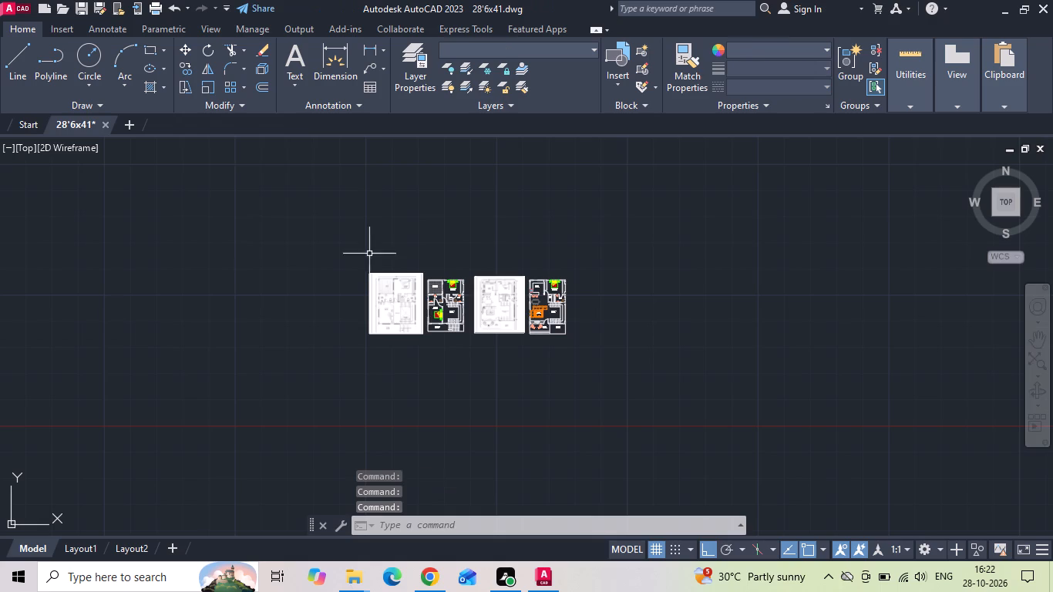
Save the 28'6x41 drawing with the block libraries closed.
key("ctrl+s")
key("ctrl+s")
key("ctrl+s")
key("ctrl+s")
key("ctrl+s")
key("ctrl+s")
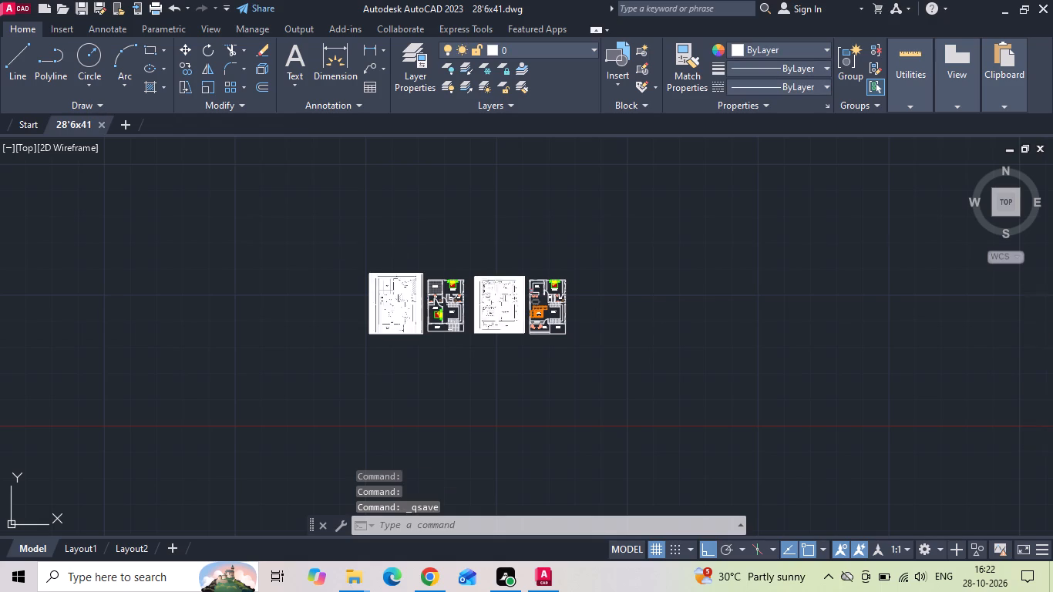
key("ctrl+s")
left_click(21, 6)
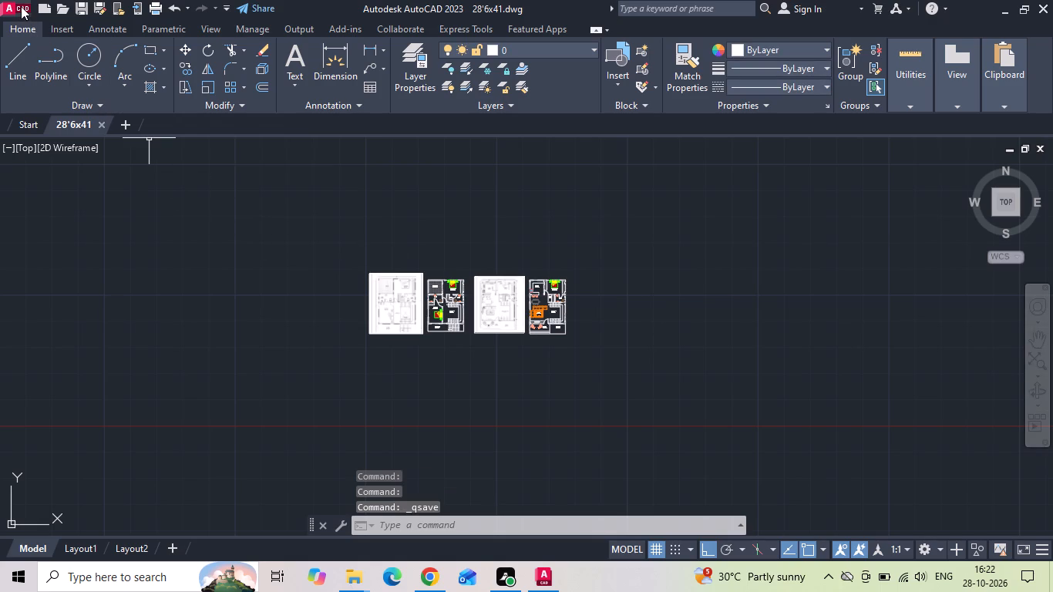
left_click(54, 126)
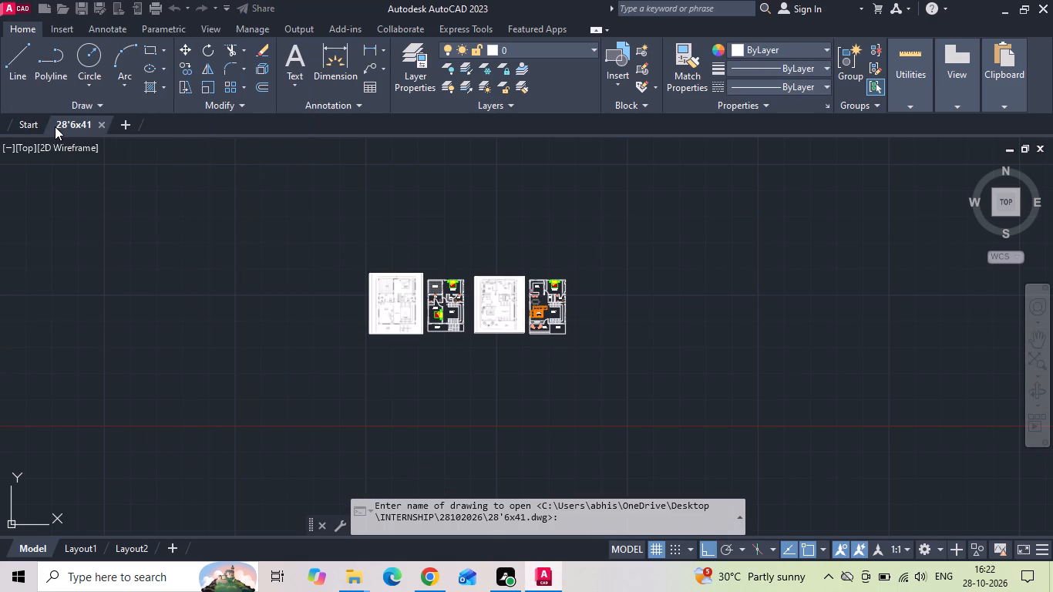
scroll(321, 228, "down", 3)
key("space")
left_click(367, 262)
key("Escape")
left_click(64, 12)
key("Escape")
Save the 28'6x41 drawing with the floor plans and their reference layouts in view.
scroll(528, 313, "up", 3)
scroll(560, 240, "up", 2)
scroll(635, 304, "down", 2)
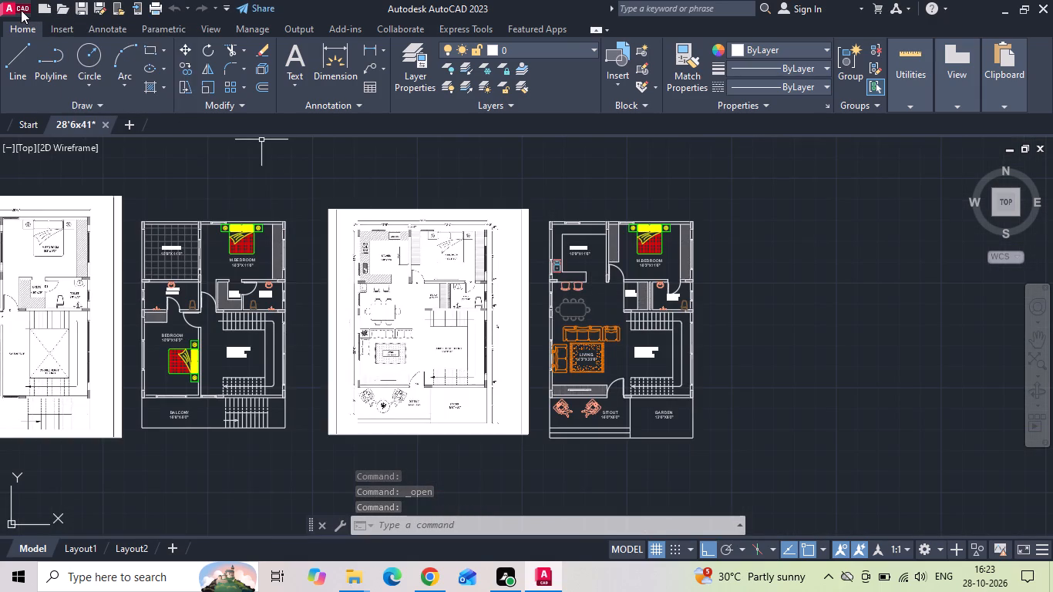
key("ctrl+s")
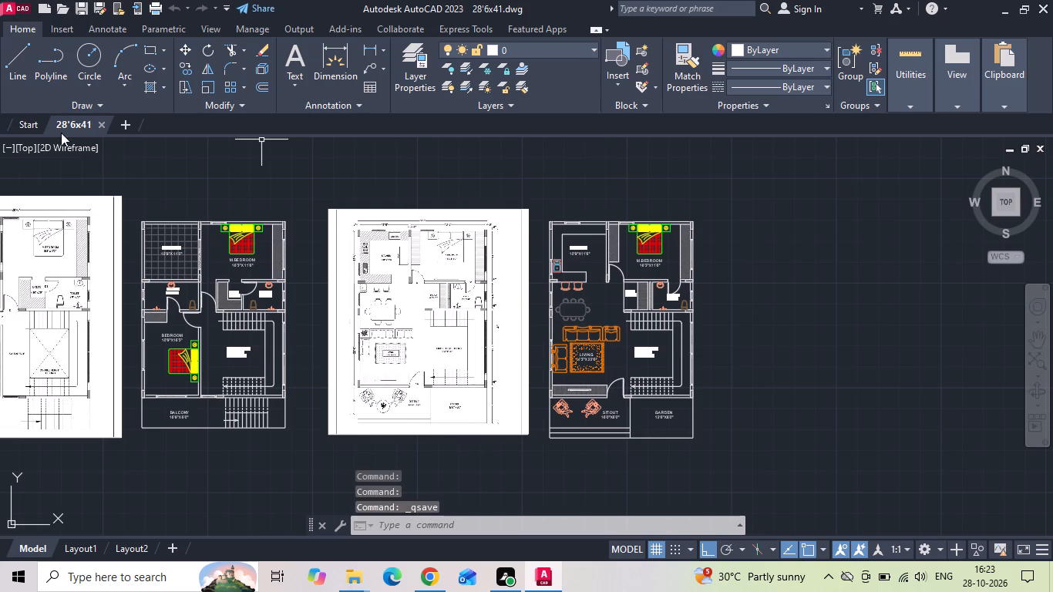
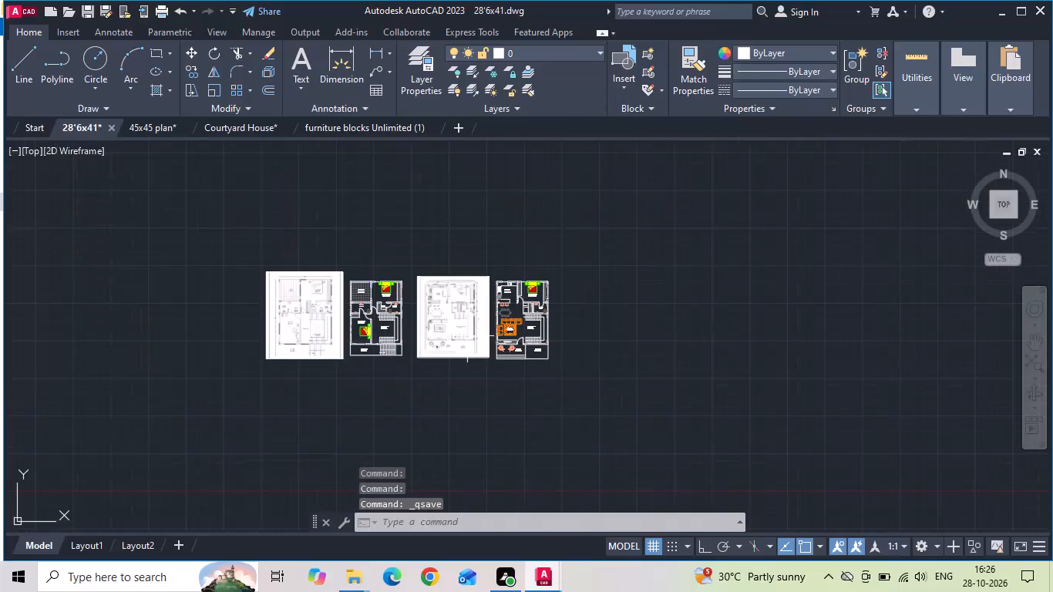
Delete the two reference images beside the floor plans.
left_click_drag(462, 275, 456, 288)
left_click(438, 356)
left_click_drag(327, 258, 292, 287)
left_click(279, 301)
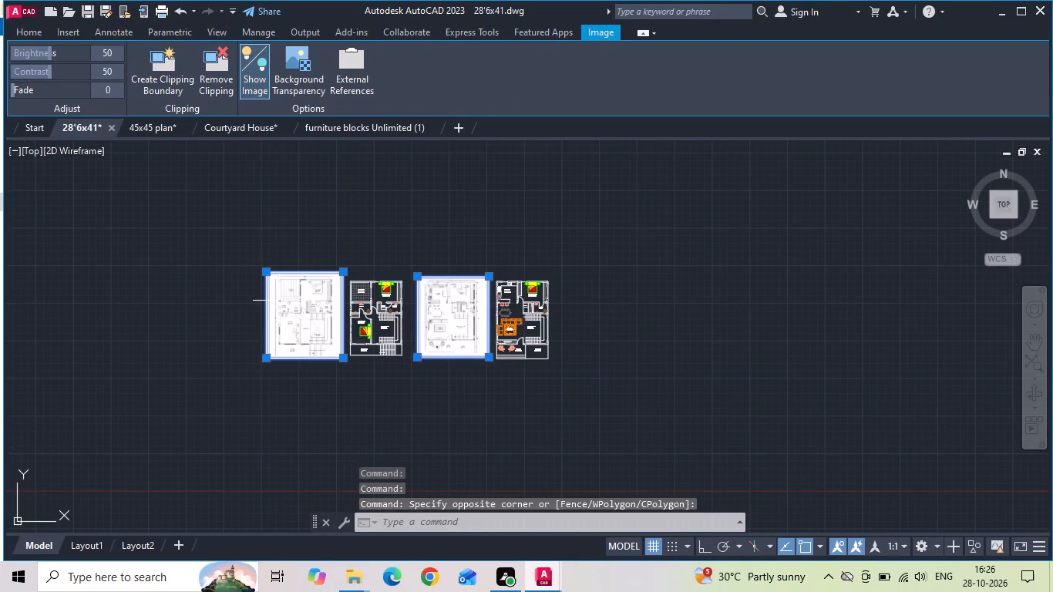
key("Delete")
Copy the ground-floor plan with the living room horizontally to the free space left of the terrace plan, with Ortho on.
scroll(335, 351, "up", 1)
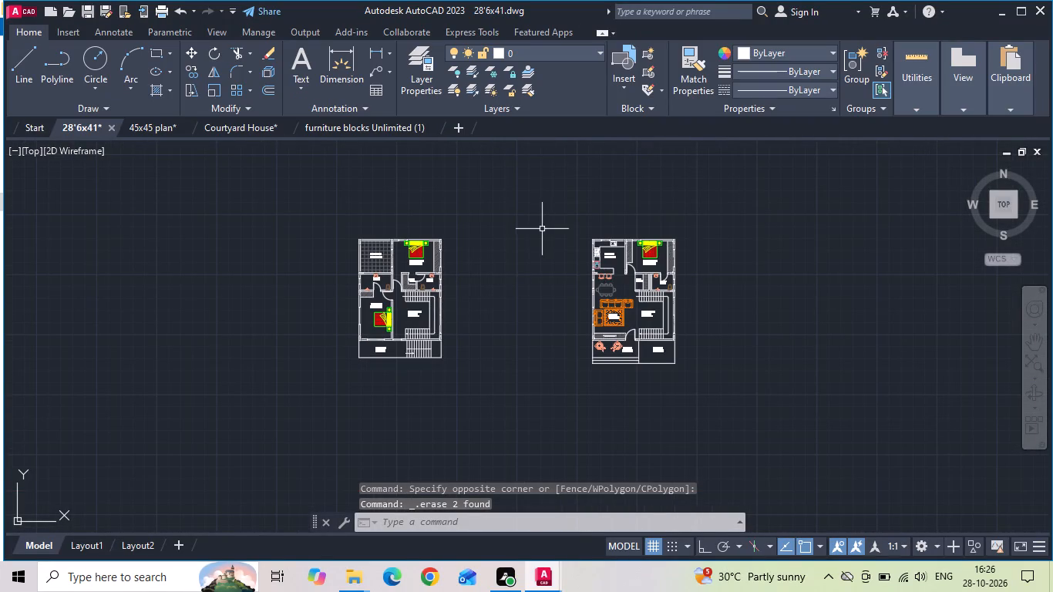
left_click_drag(543, 227, 581, 286)
left_click(718, 410)
right_click(718, 410)
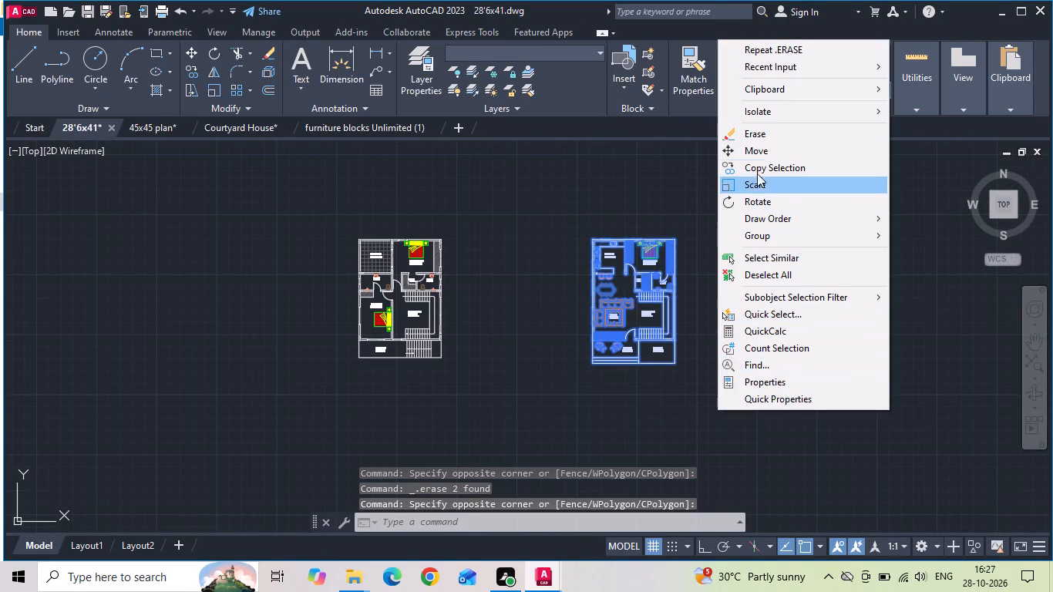
left_click(760, 158)
left_click_drag(695, 423, 685, 423)
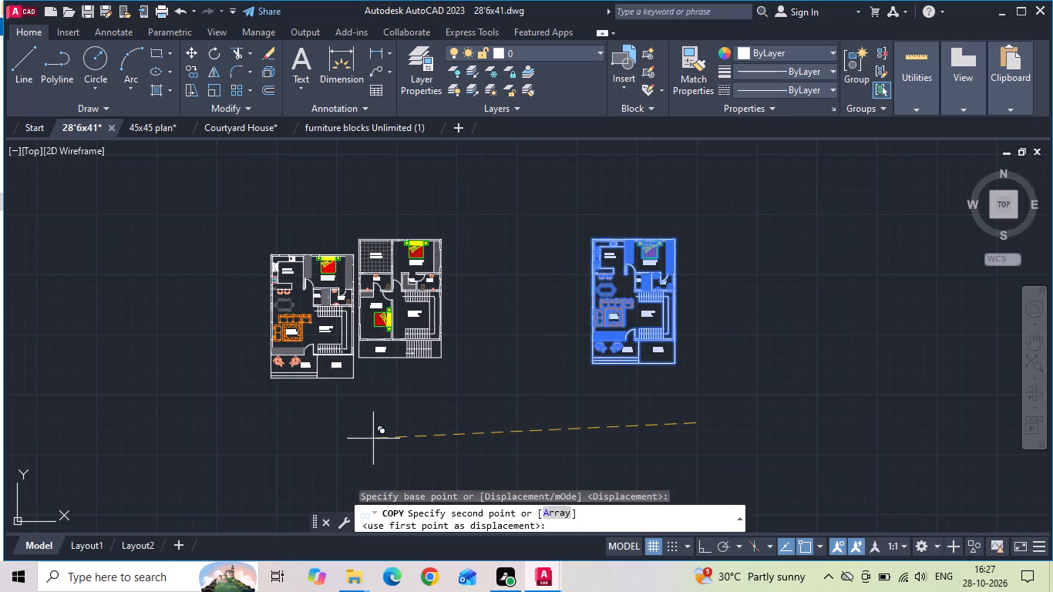
key("F8")
left_click(347, 430)
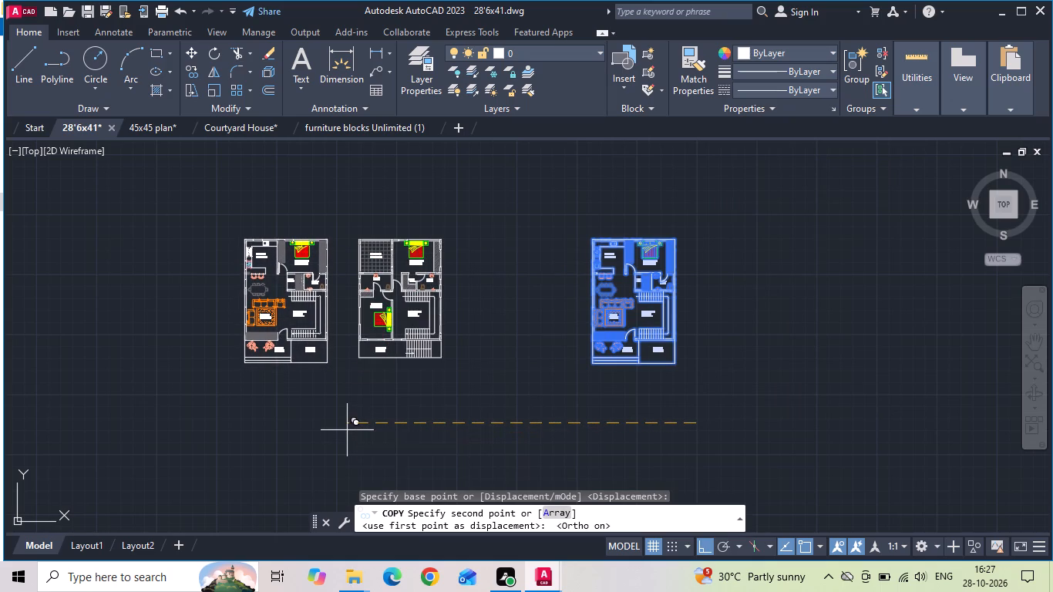
key("Escape")
Copy the terrace-level floor plan about 112'-3" horizontally, placing it just right of the original ground-floor plan.
left_click_drag(345, 383, 344, 369)
left_click(455, 202)
right_click(456, 202)
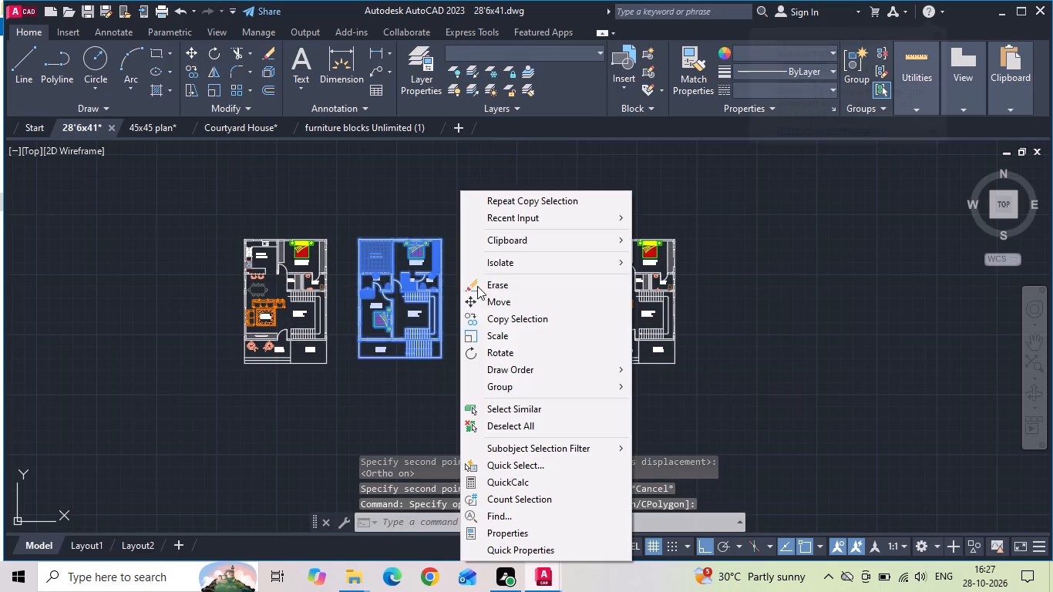
left_click(483, 325)
left_click_drag(483, 404, 492, 409)
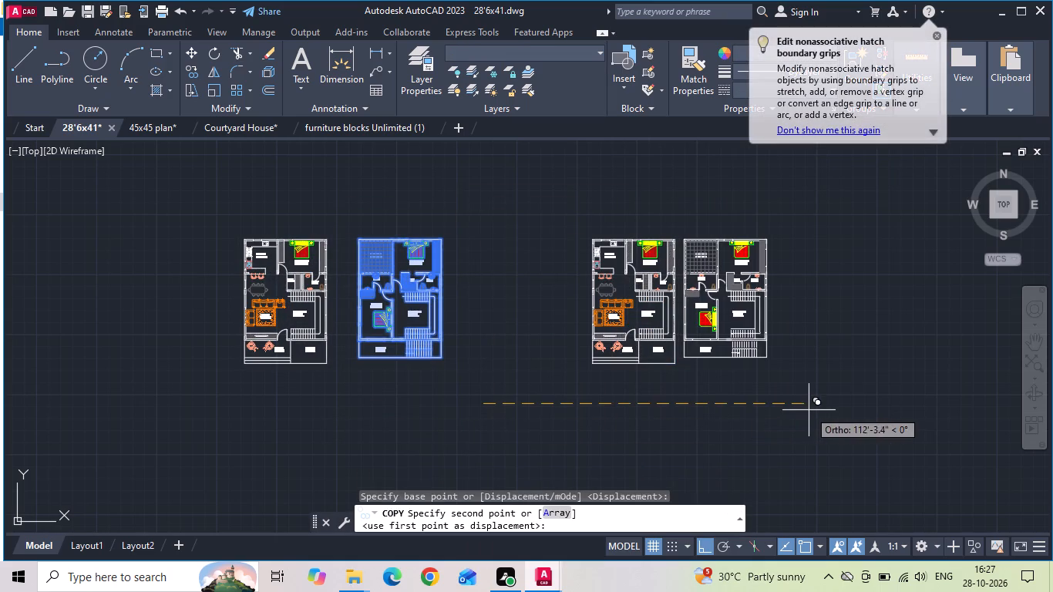
left_click(813, 409)
key("Escape")
Move the copied terrace plan about 7'-6" left toward the adjacent ground-floor plan, keeping their top walls aligned.
scroll(241, 245, "up", 2)
scroll(429, 227, "up", 1)
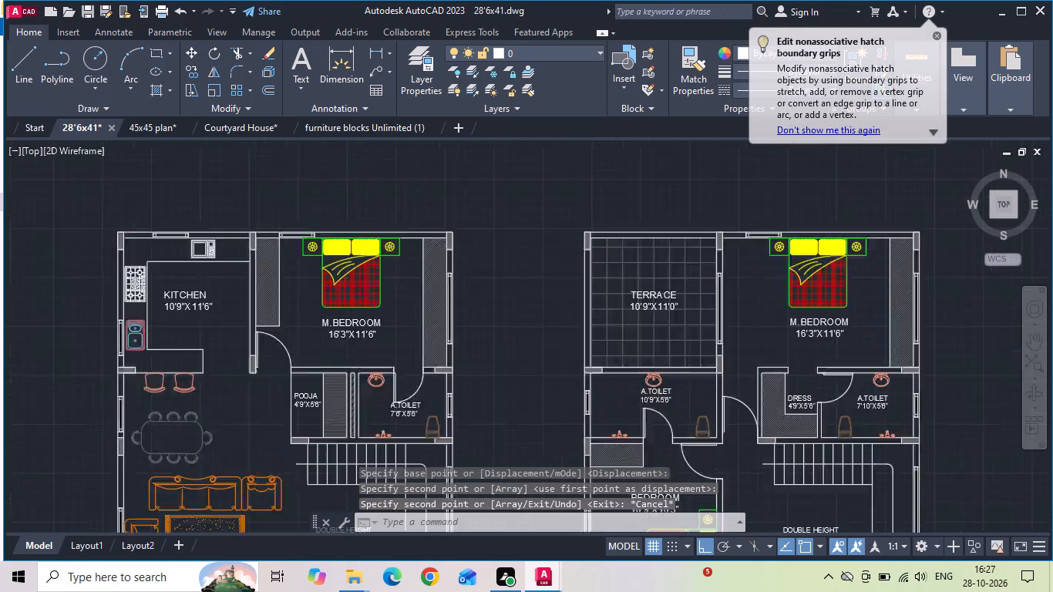
scroll(429, 227, "up", 1)
scroll(432, 230, "down", 2)
left_click_drag(477, 225, 486, 235)
middle_click_drag(523, 288, 520, 212)
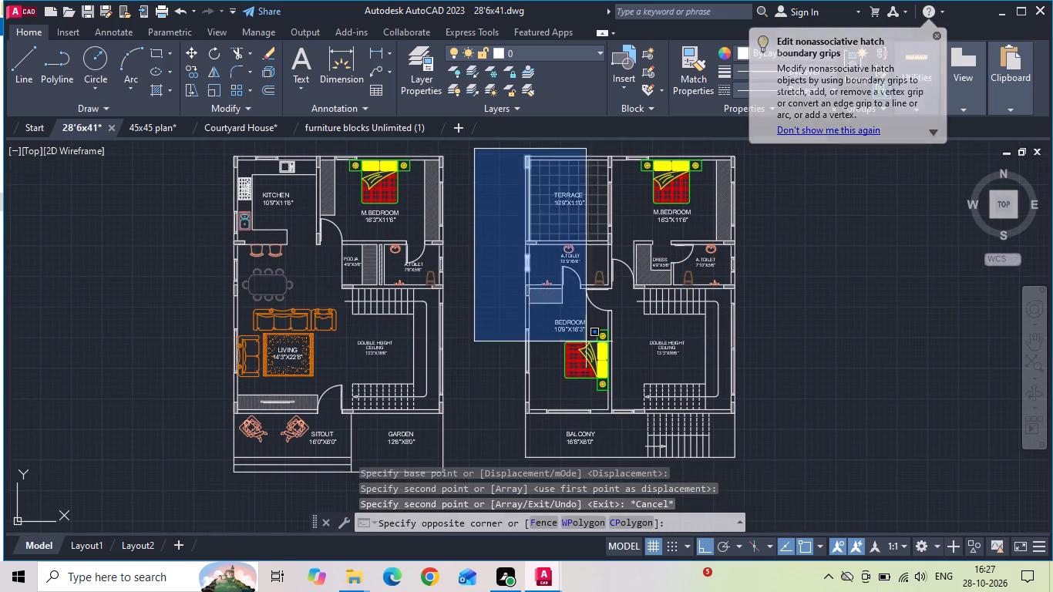
left_click(778, 478)
right_click(796, 308)
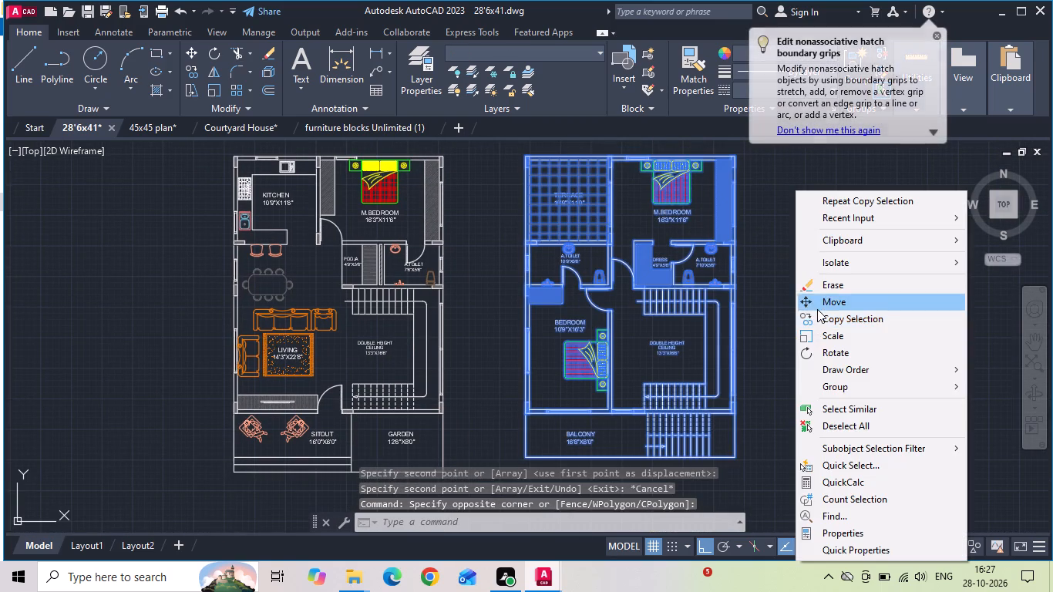
left_click(817, 308)
scroll(497, 160, "up", 2)
middle_click_drag(494, 218, 489, 318)
scroll(552, 246, "up", 3)
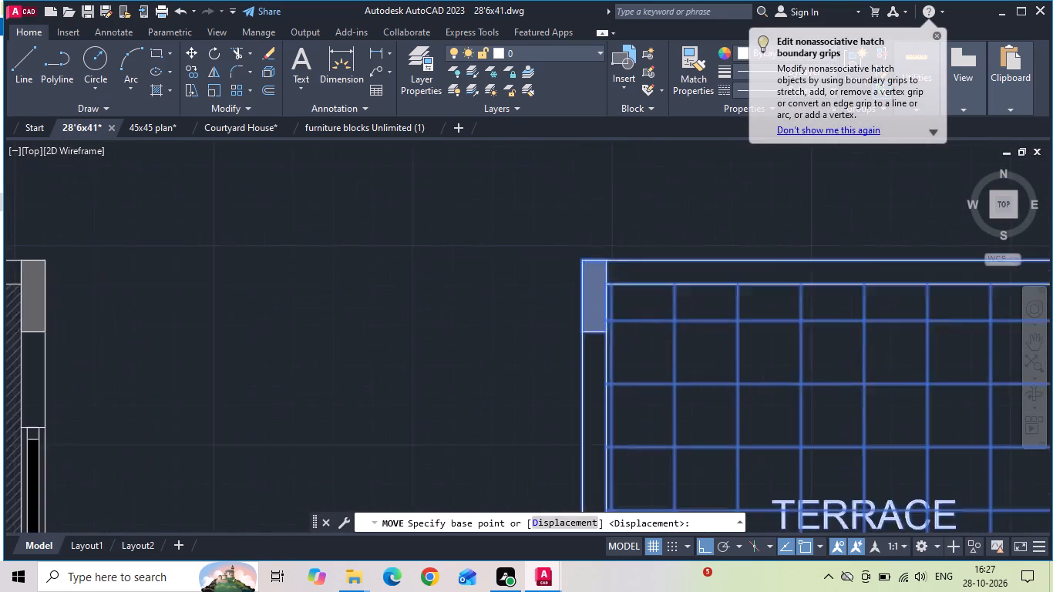
left_click(604, 267)
scroll(608, 264, "down", 3)
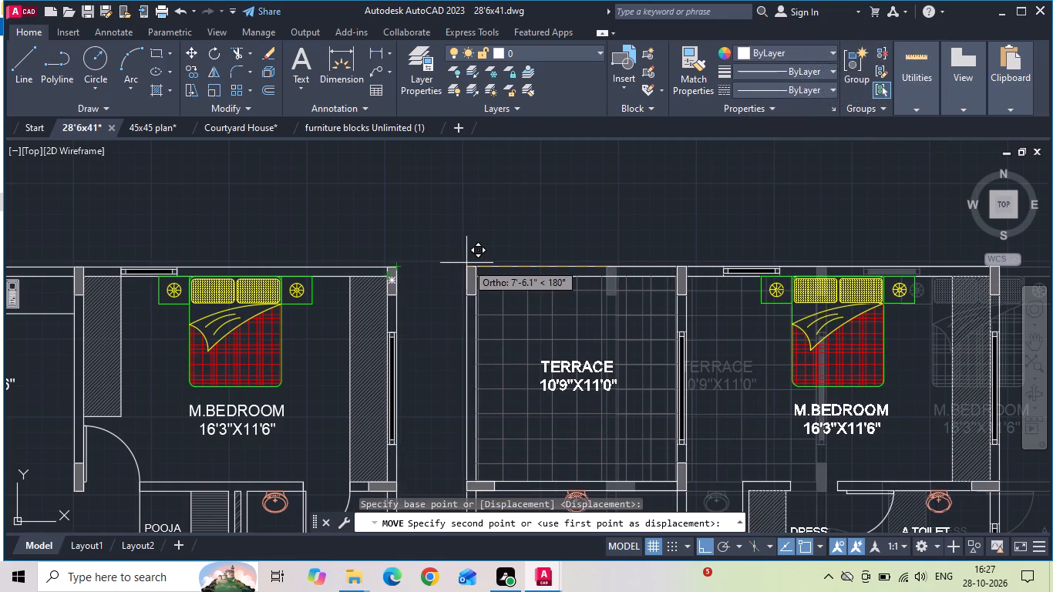
key("F8")
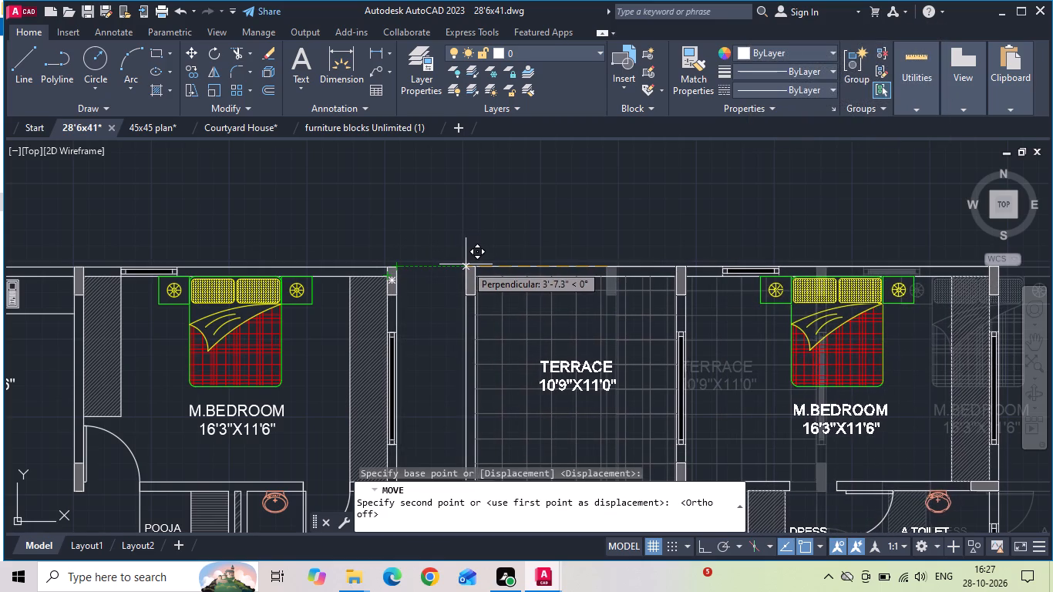
left_click(470, 265)
Copy the SITOUT room label to the empty space below the ground-floor plan.
scroll(509, 234, "down", 3)
scroll(420, 439, "up", 2)
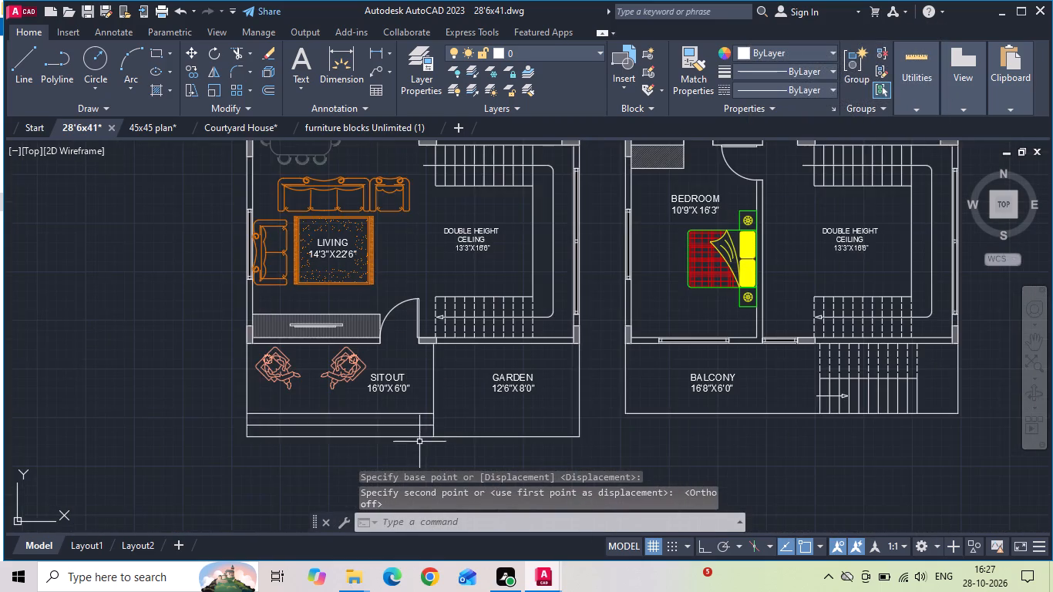
middle_click_drag(418, 430, 428, 337)
left_click(418, 298)
right_click(418, 298)
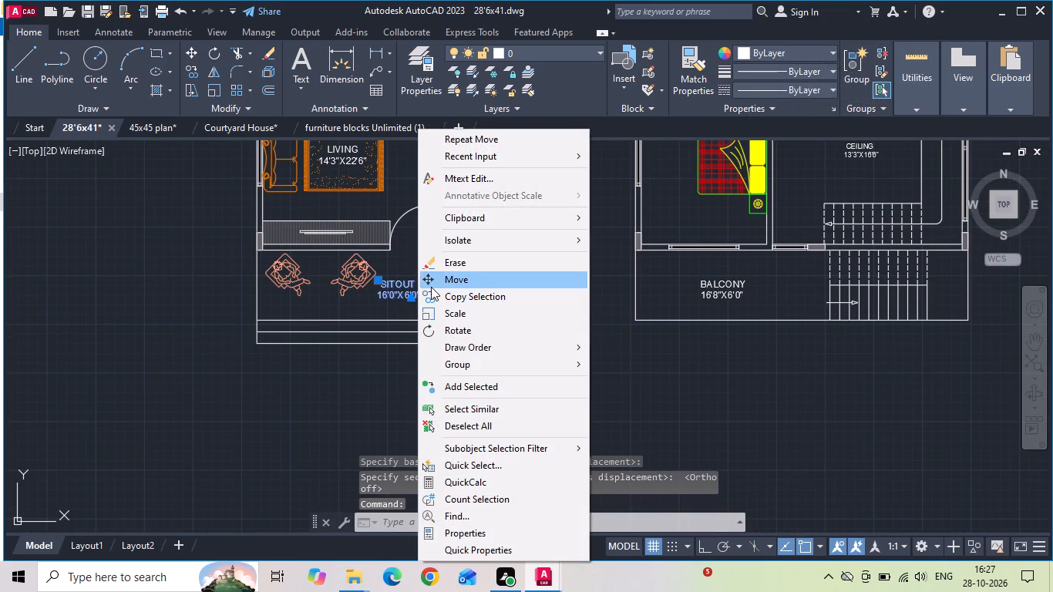
left_click(432, 294)
left_click_drag(432, 386, 436, 398)
middle_click_drag(432, 429, 445, 351)
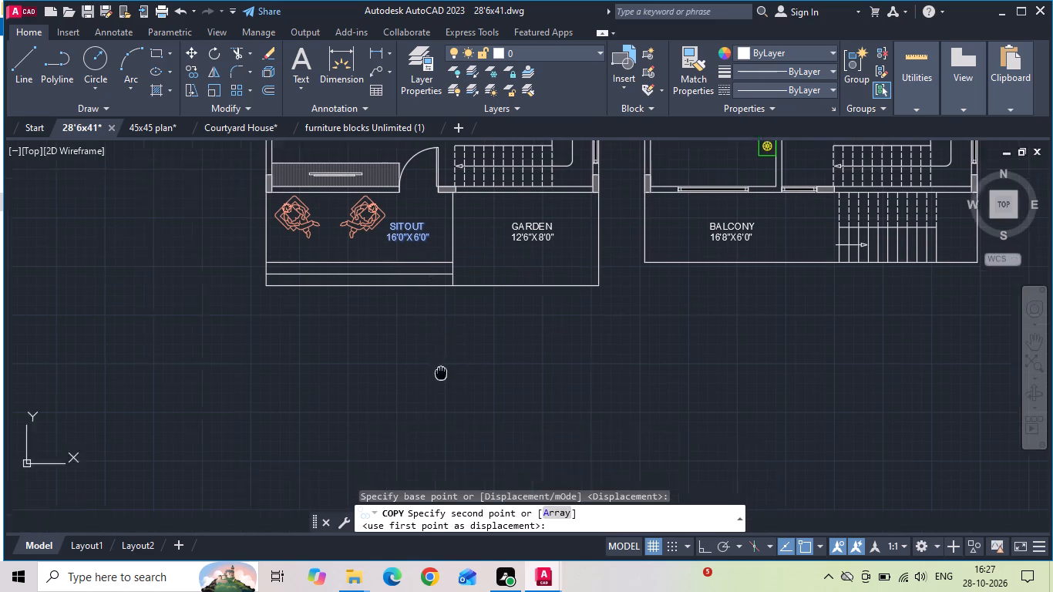
middle_click_drag(445, 351, 448, 340)
left_click(467, 379)
key("Escape")
Replace the copied label's text with GROUND FLOOR PLAN and widen its text frame to fit on one line.
double_click(446, 279)
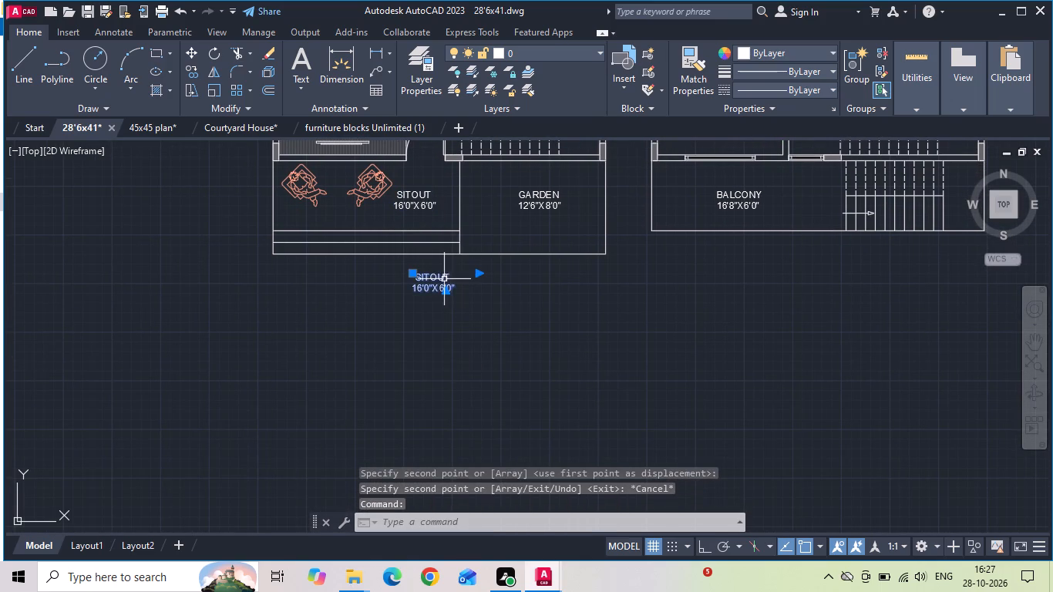
scroll(443, 279, "up", 3)
left_click_drag(460, 297, 343, 268)
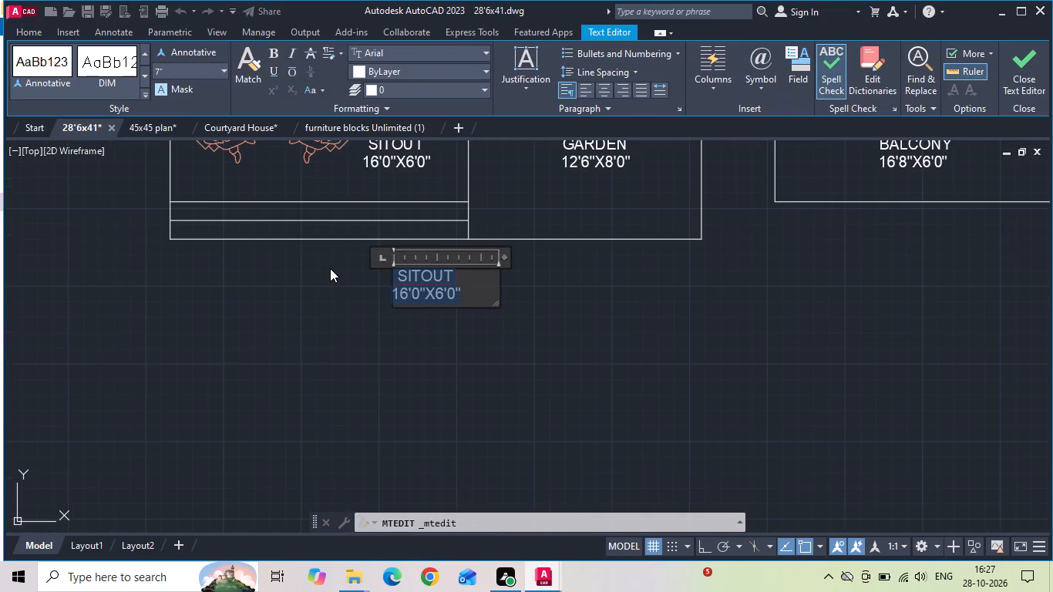
key("BackSpace")
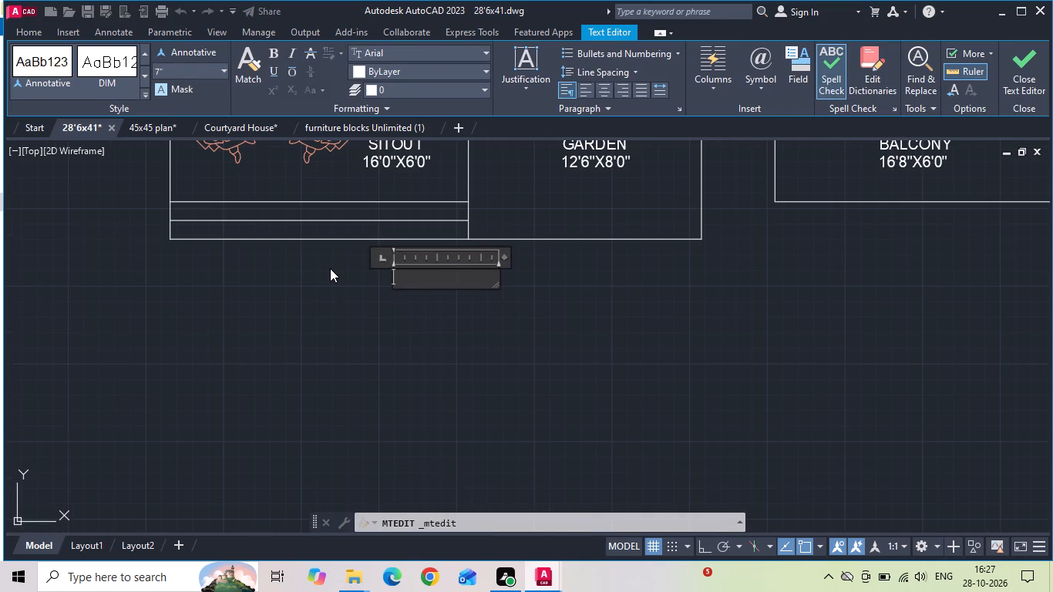
type("GROUNF")
key("BackSpace")
type("D FLOO")
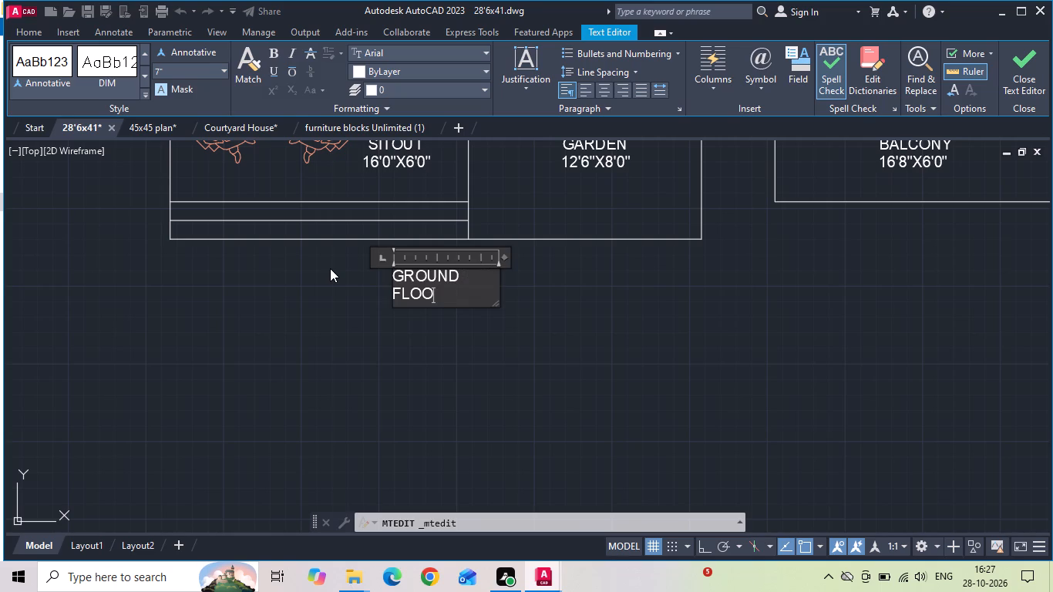
type("R PA")
key("BackSpace")
key("p")
key("BackSpace")
type("LAN")
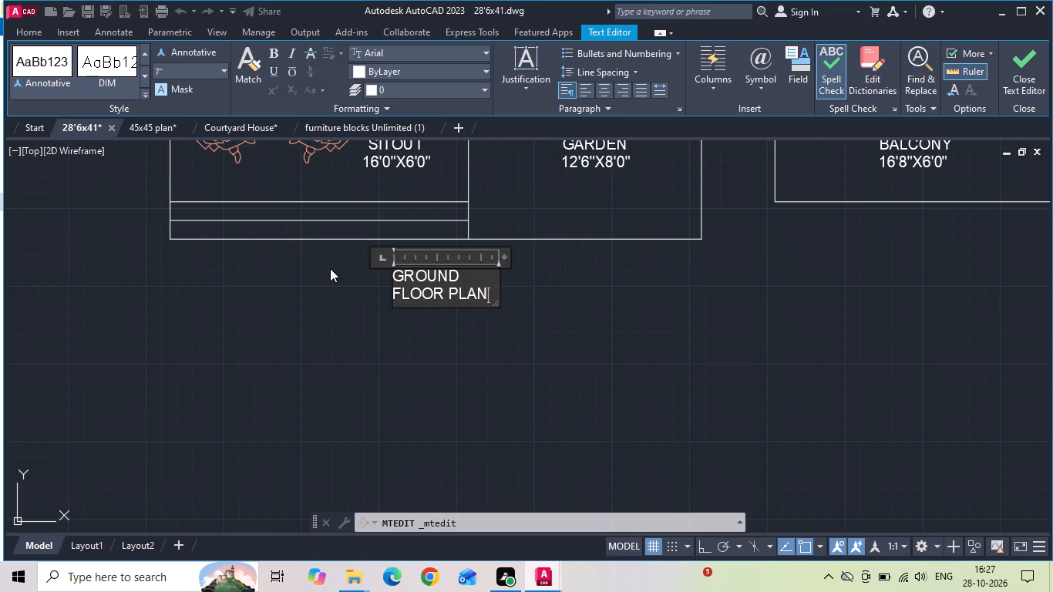
left_click_drag(500, 276, 611, 277)
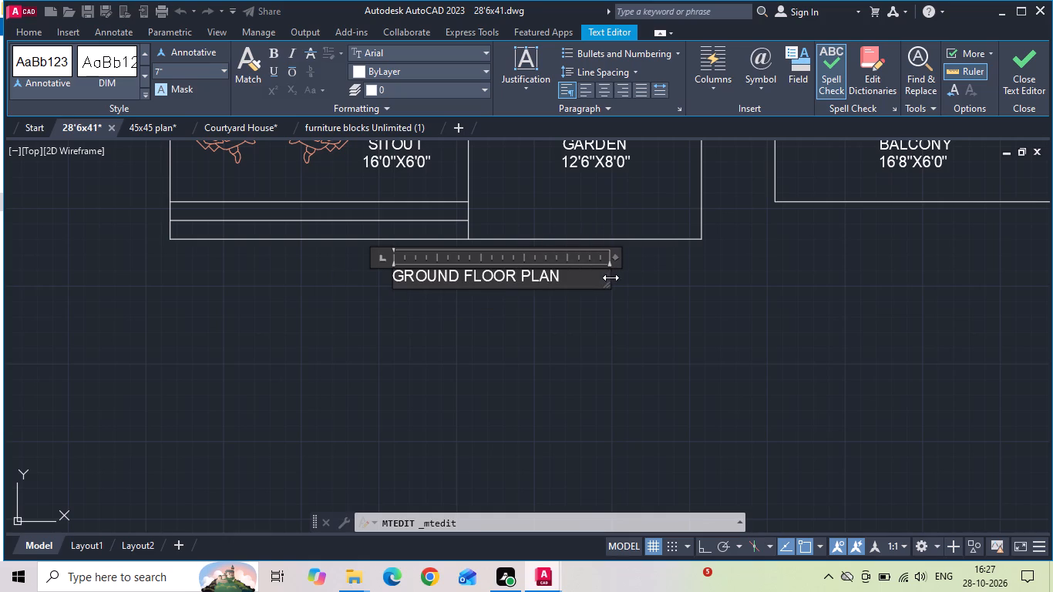
left_click(581, 334)
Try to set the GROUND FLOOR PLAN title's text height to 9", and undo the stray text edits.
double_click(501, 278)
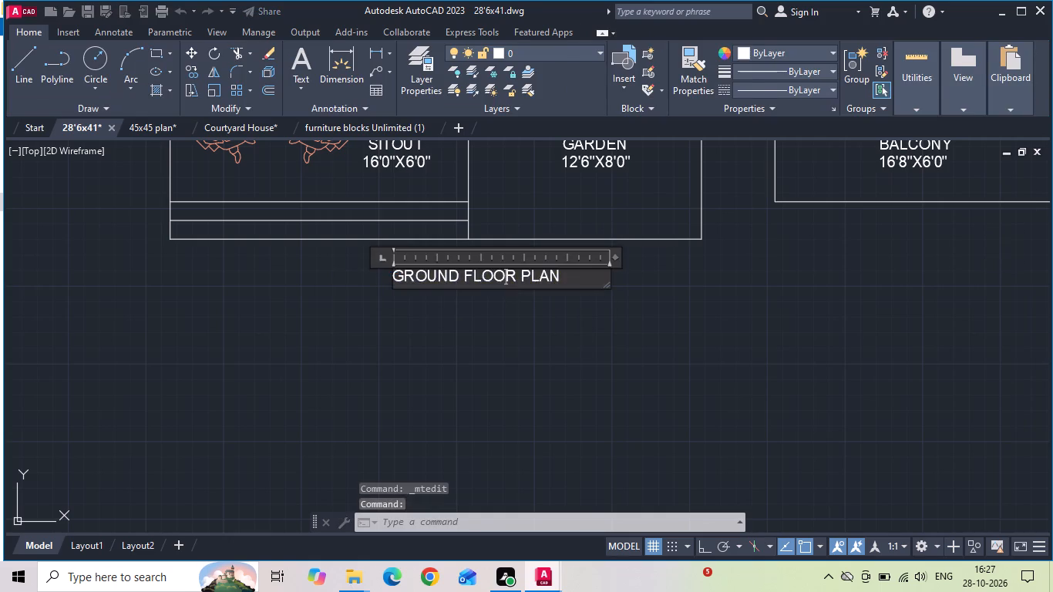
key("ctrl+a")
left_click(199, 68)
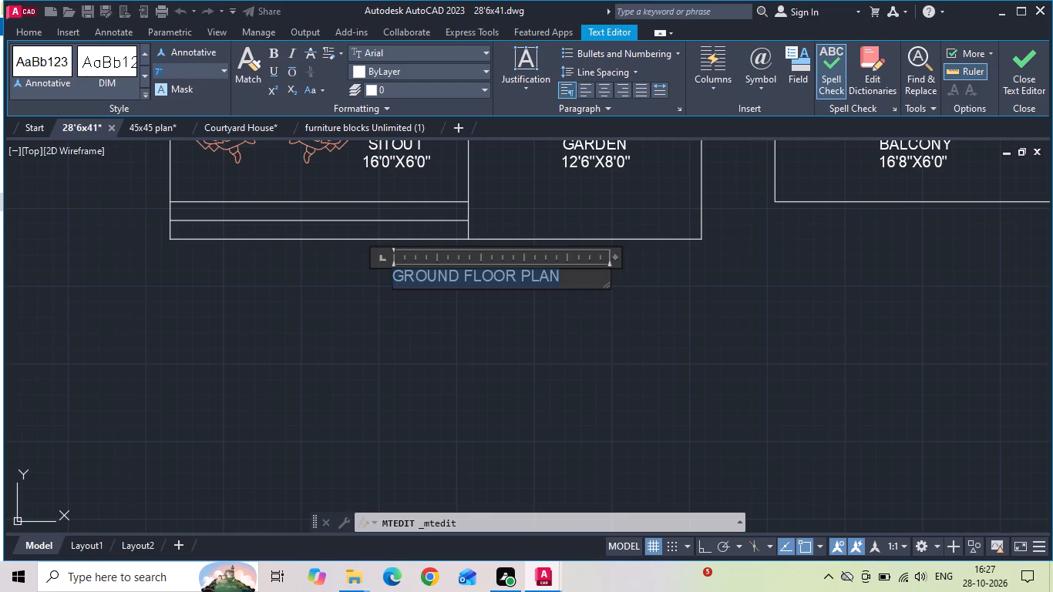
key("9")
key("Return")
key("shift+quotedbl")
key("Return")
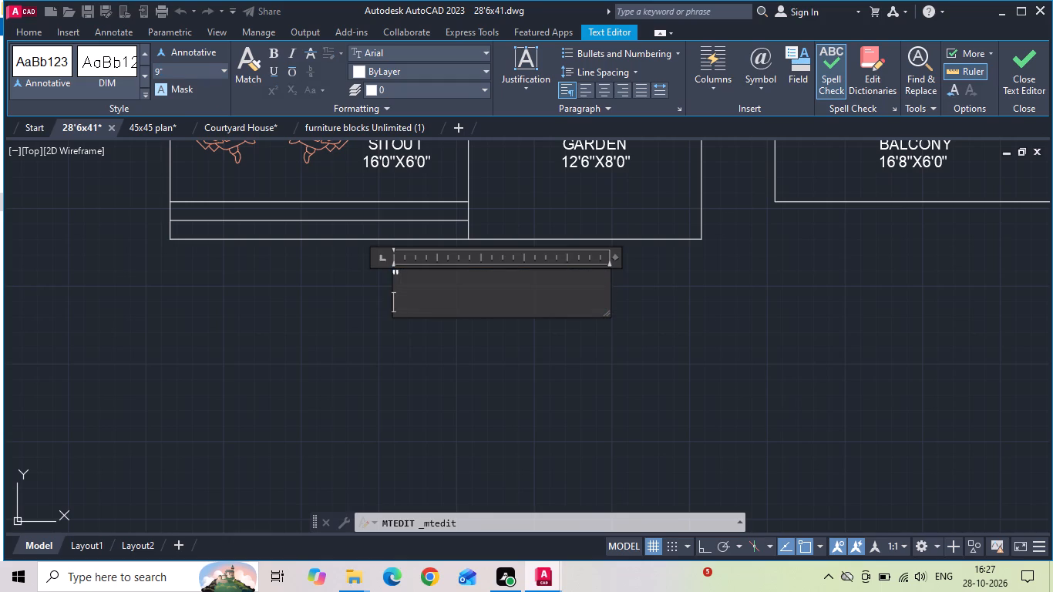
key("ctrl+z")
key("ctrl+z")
Set the GROUND FLOOR PLAN title's text height to 1' and widen its text frame to fit on one line.
left_click(198, 68)
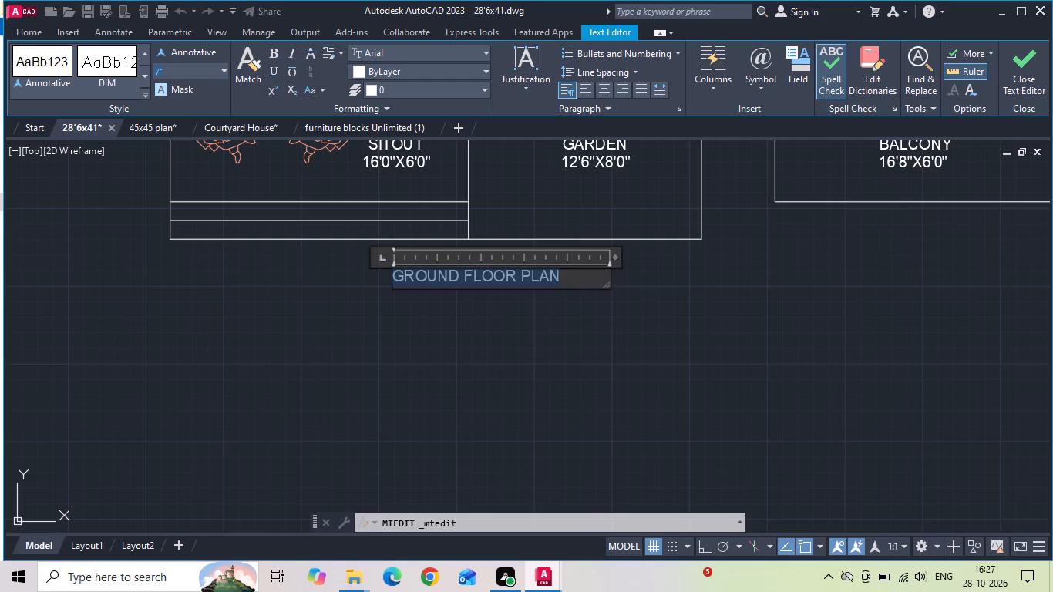
key("BackSpace")
type("1'")
key("Return")
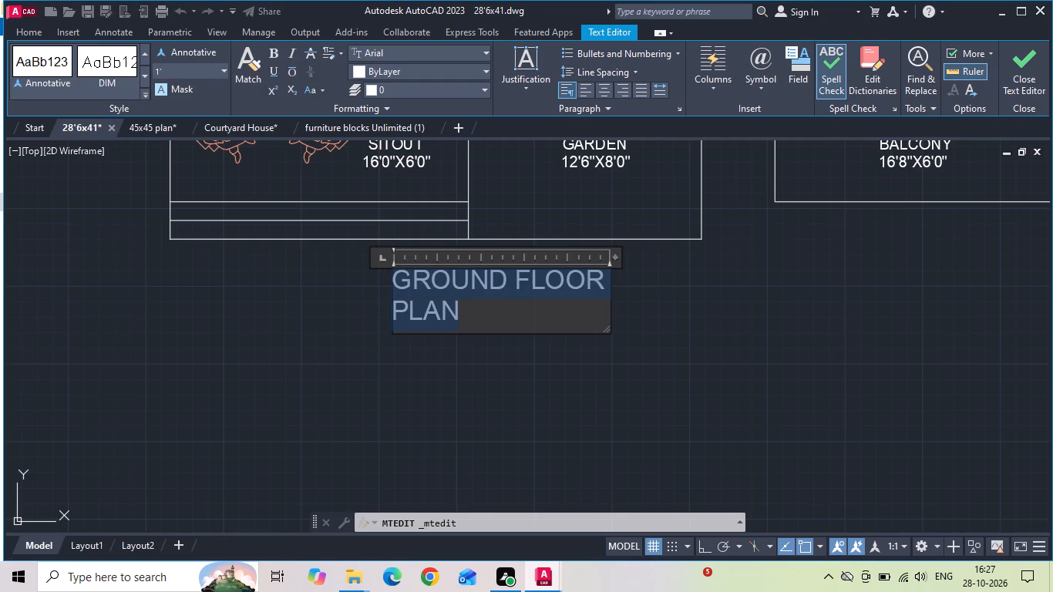
left_click_drag(608, 297, 705, 281)
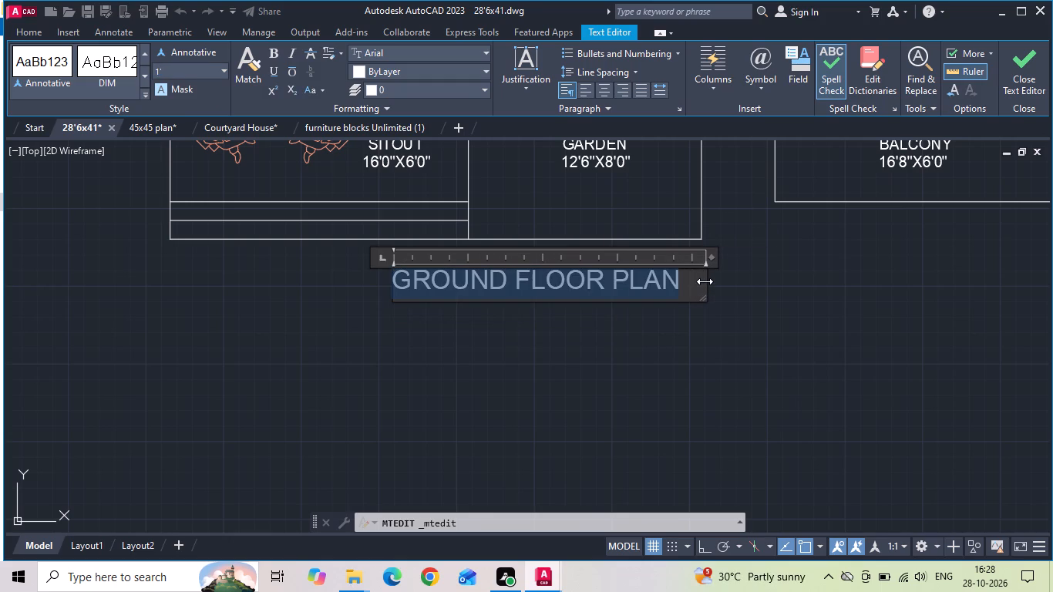
Set the GROUND FLOOR PLAN title's text height to 10" and finish editing the text.
left_click(171, 72)
type("10\"")
key("Return")
left_click(372, 322)
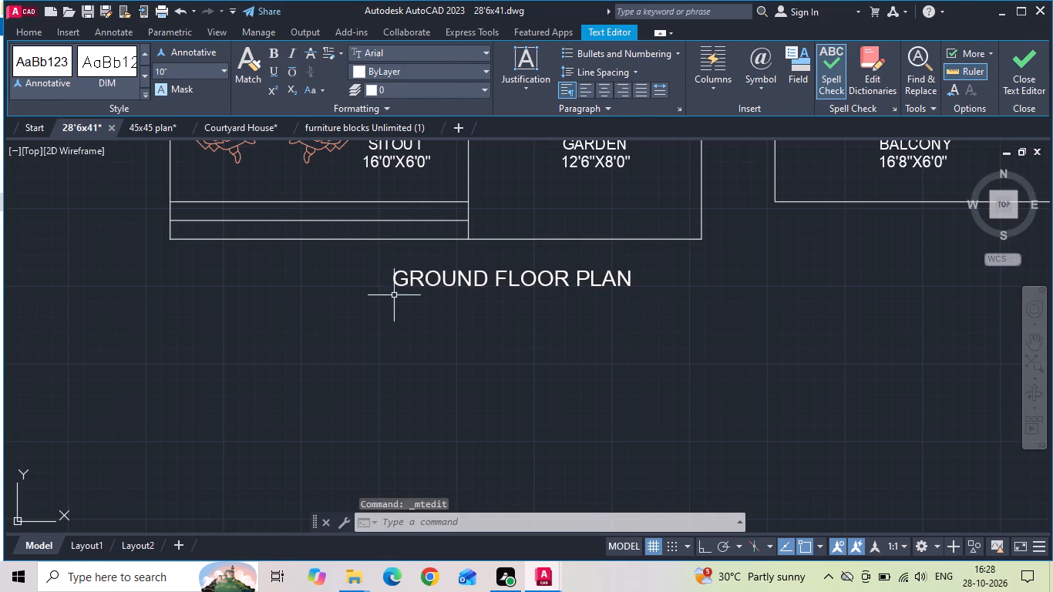
Copy the GROUND FLOOR PLAN title straight across to beneath the adjacent plan with the balcony.
left_click(406, 280)
right_click(406, 280)
left_click(425, 294)
scroll(352, 312, "down", 2)
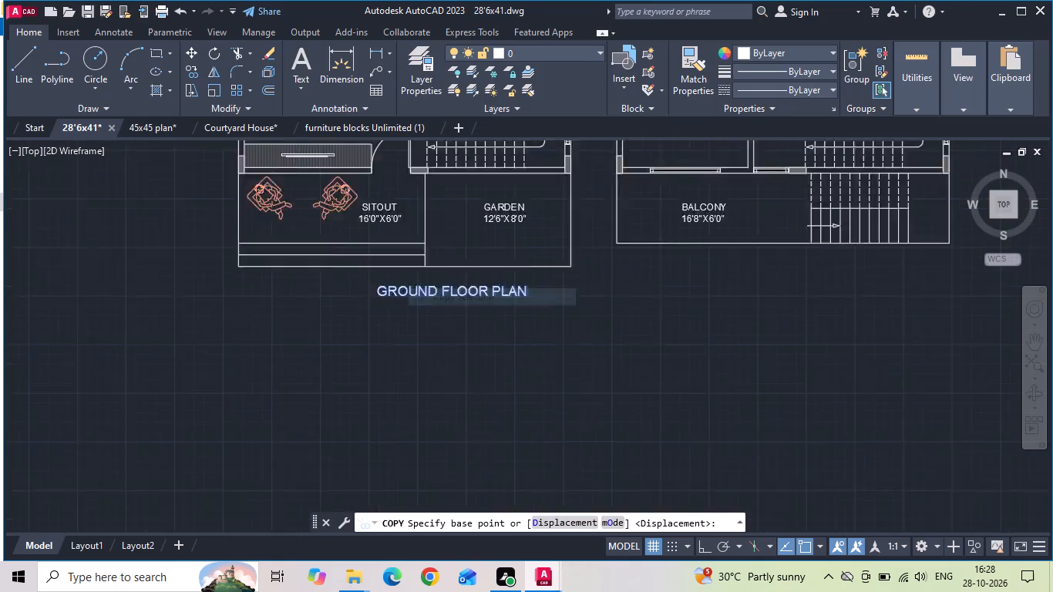
left_click_drag(442, 332, 471, 337)
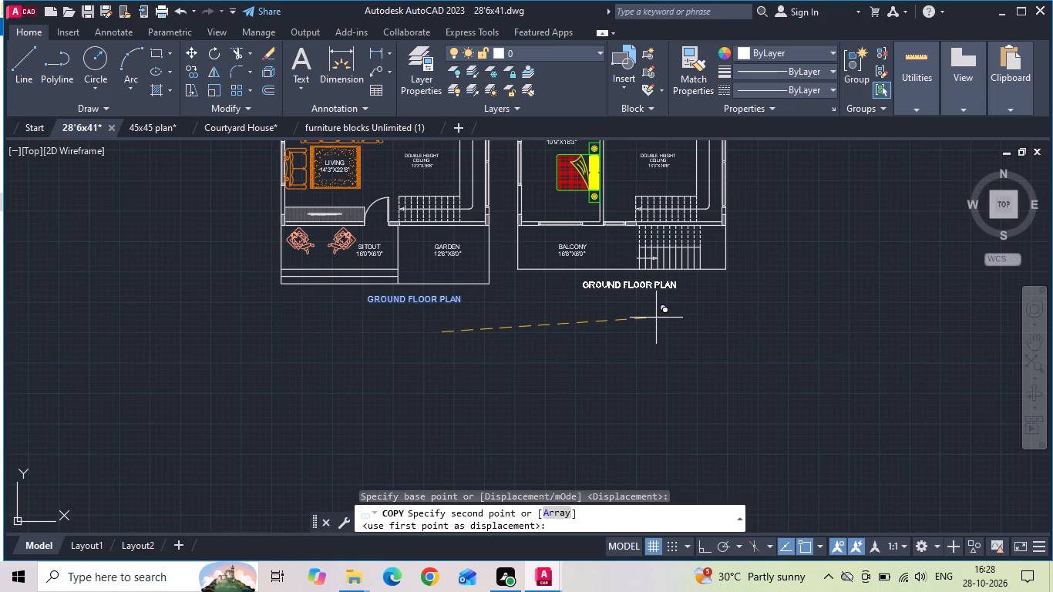
key("F8")
left_click(664, 322)
key("Escape")
Edit the copied title beneath the balcony plan to read FIRST FLOOR PLAN.
double_click(645, 294)
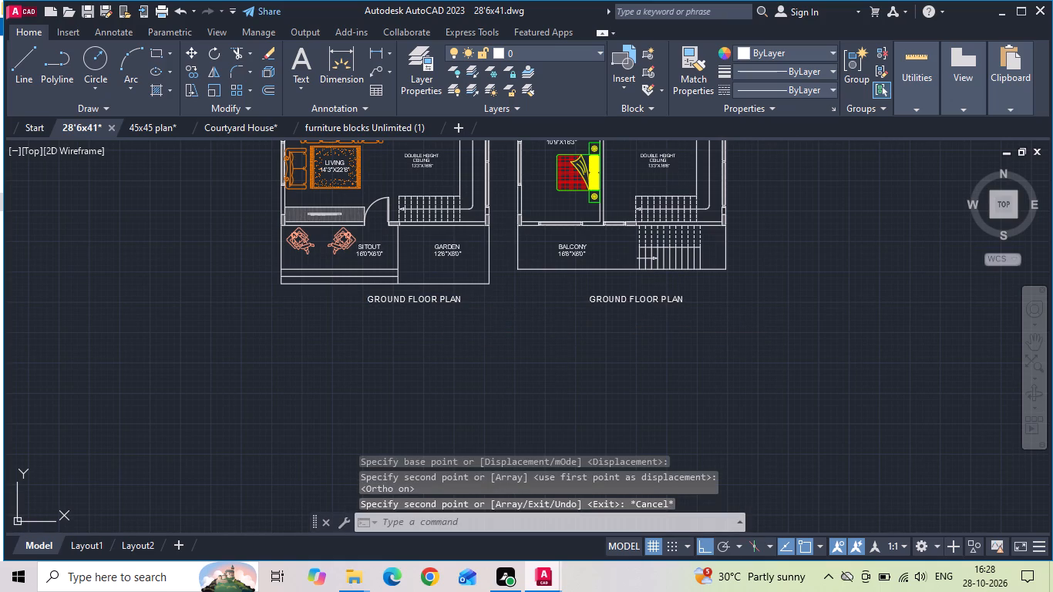
scroll(645, 294, "up", 3)
left_click_drag(597, 314, 348, 322)
key("BackSpace")
type("FIRST")
scroll(345, 327, "down", 1)
left_click(349, 382)
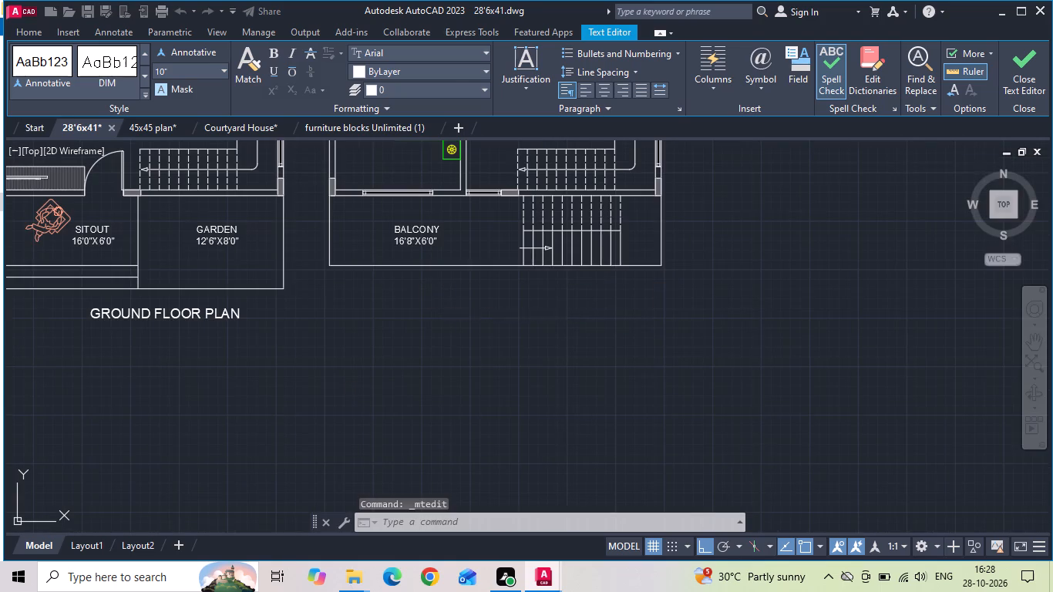
Move the GROUND FLOOR PLAN title horizontally to the left so it sits roughly centred under its plan.
scroll(378, 359, "down", 1)
left_click(239, 335)
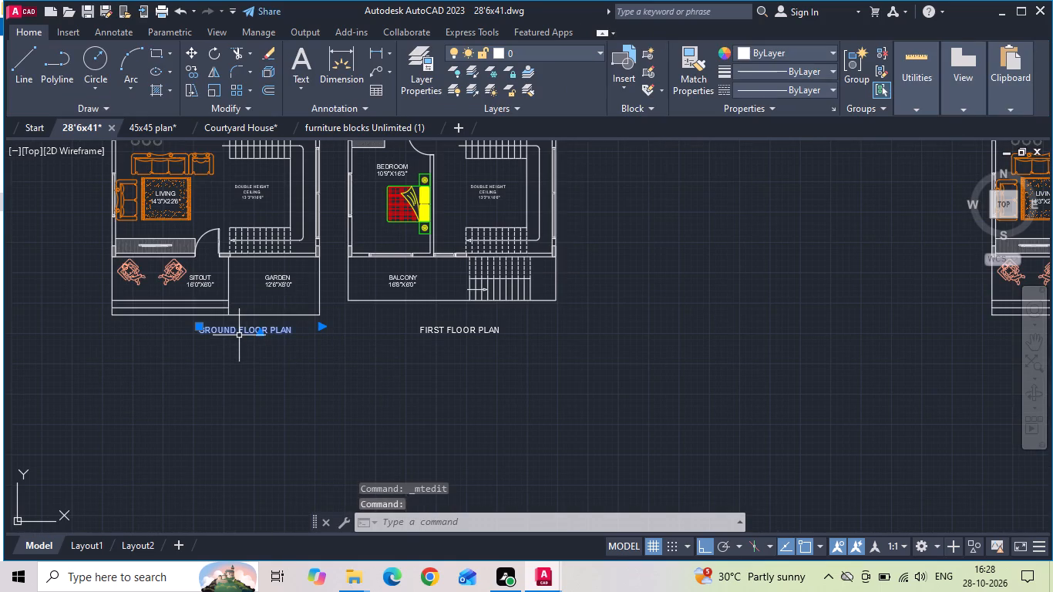
right_click(237, 333)
left_click(282, 279)
left_click(345, 402)
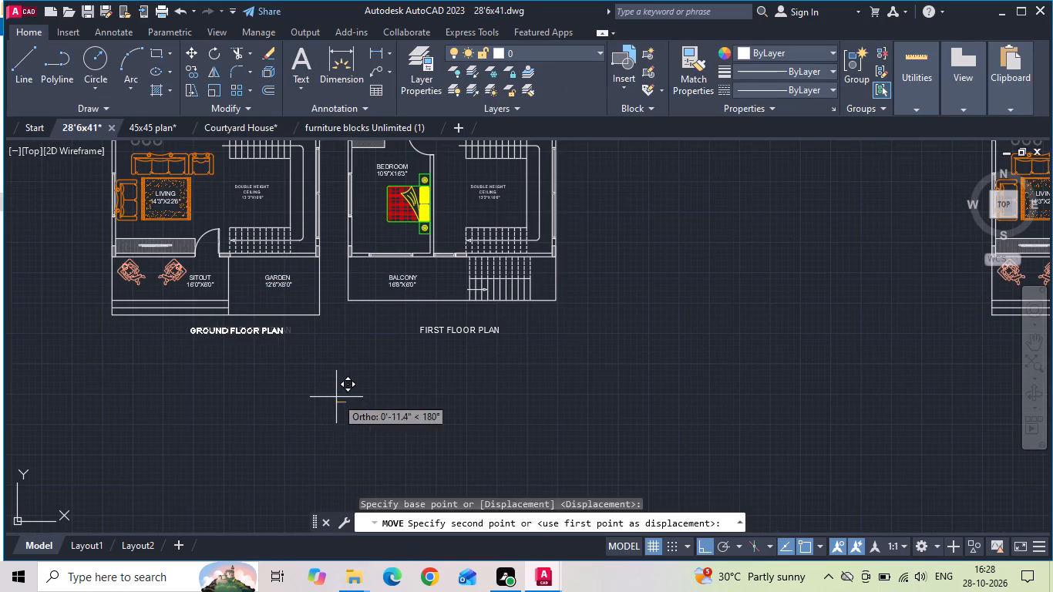
left_click(325, 395)
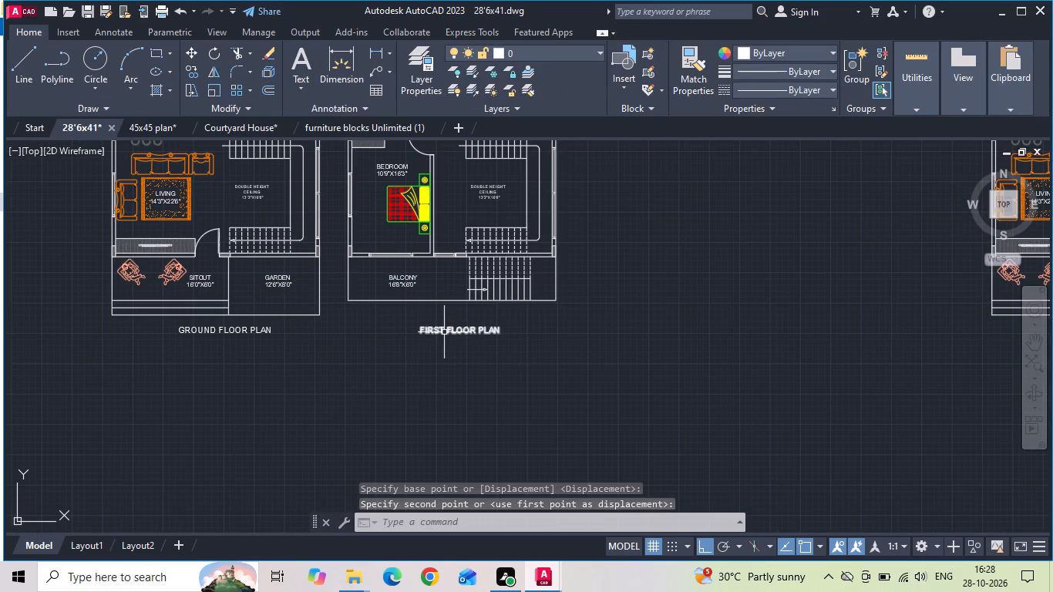
left_click(444, 332)
left_click(262, 335)
key("Escape")
Delete the old duplicate set of floor plans to the right of the titled plans.
scroll(295, 355, "down", 1)
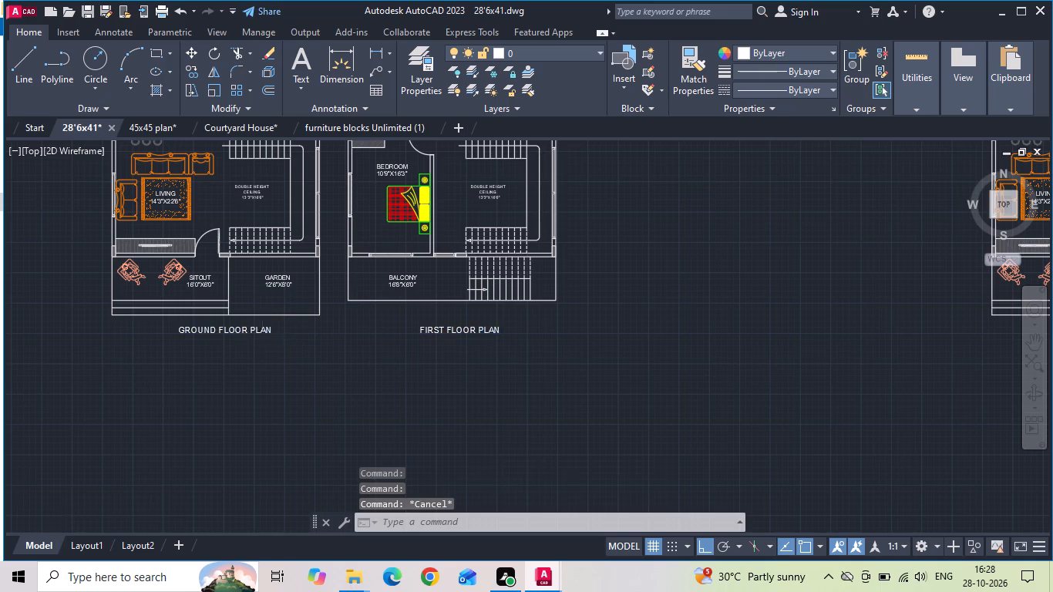
scroll(311, 366, "down", 2)
key("Escape")
left_click_drag(479, 410, 535, 325)
left_click(632, 243)
key("Delete")
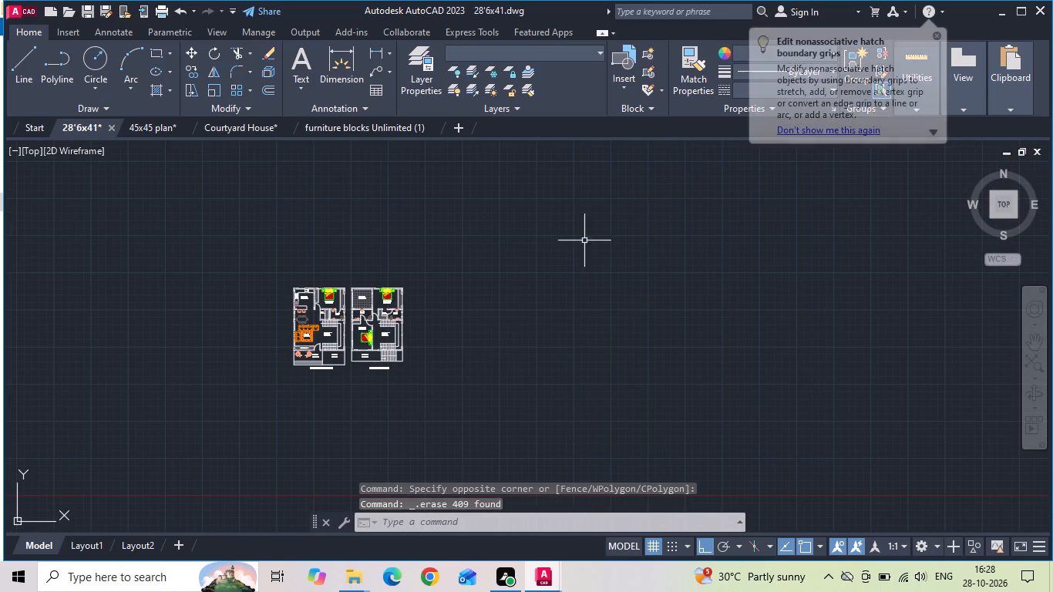
Copy both titled floor plans together horizontally to the empty area on their right.
left_click_drag(511, 240, 346, 334)
left_click(239, 388)
right_click(237, 373)
left_click(271, 129)
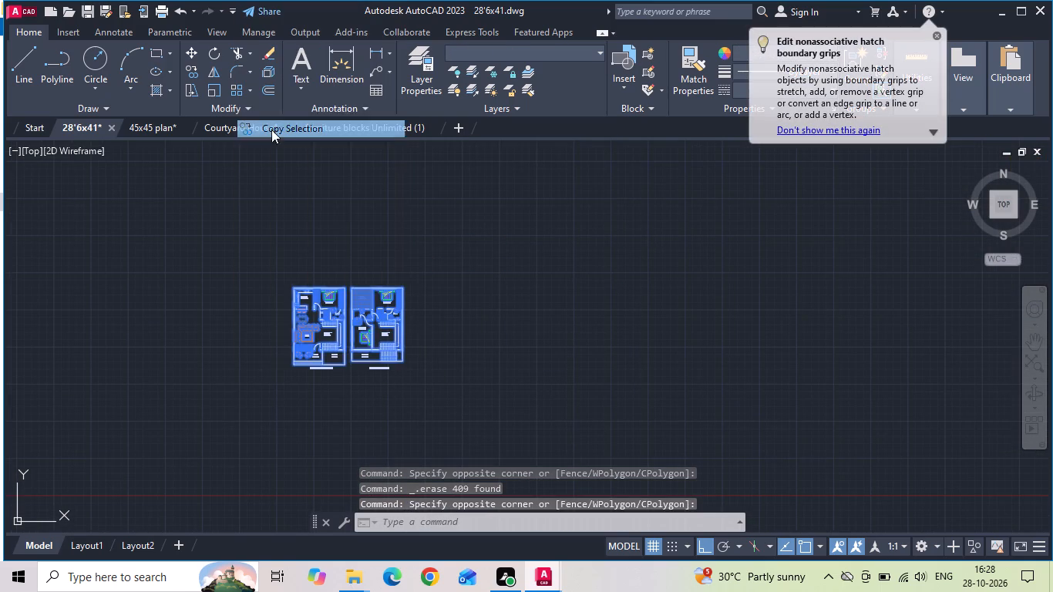
left_click_drag(425, 335, 438, 336)
left_click(594, 336)
key("Escape")
Save the drawing.
scroll(331, 339, "up", 2)
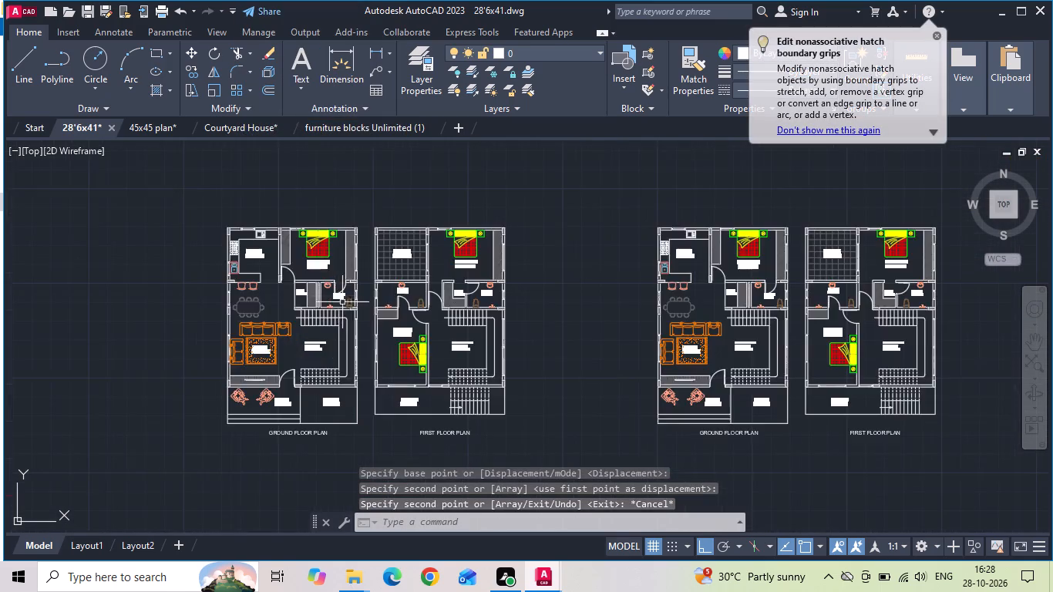
scroll(288, 265, "up", 1)
scroll(258, 198, "up", 2)
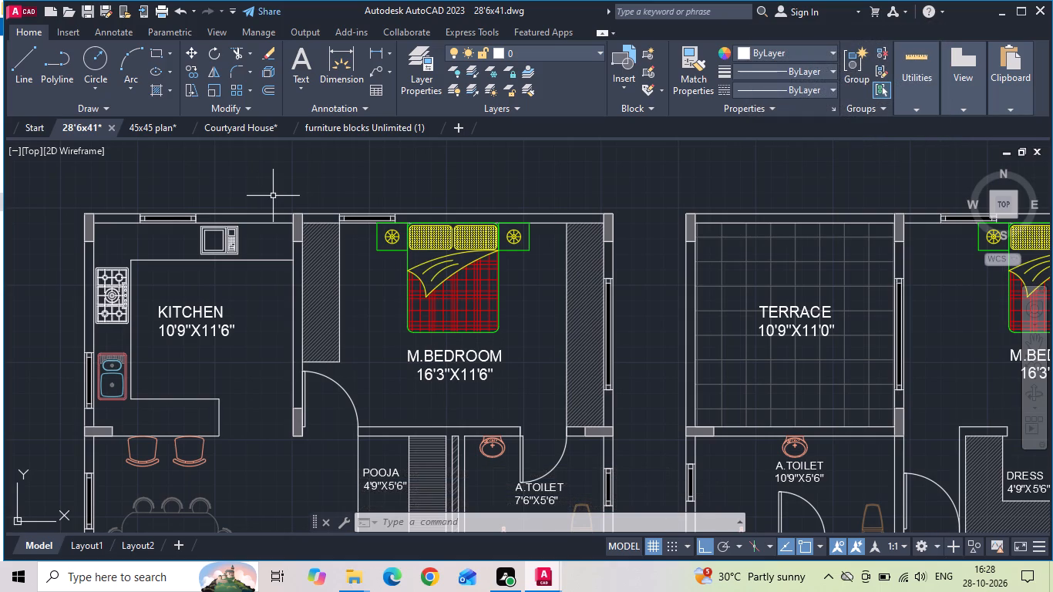
key("ctrl+s")
Add a linear dimension for the ground floor plan's overall width above its kitchen and master bedroom wall.
type("DLI")
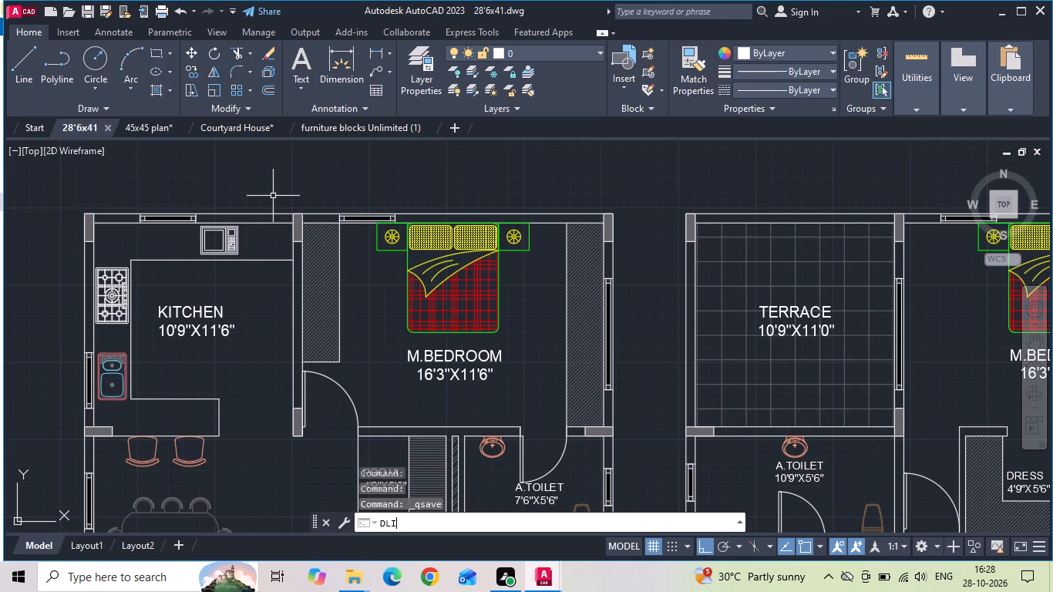
key("space")
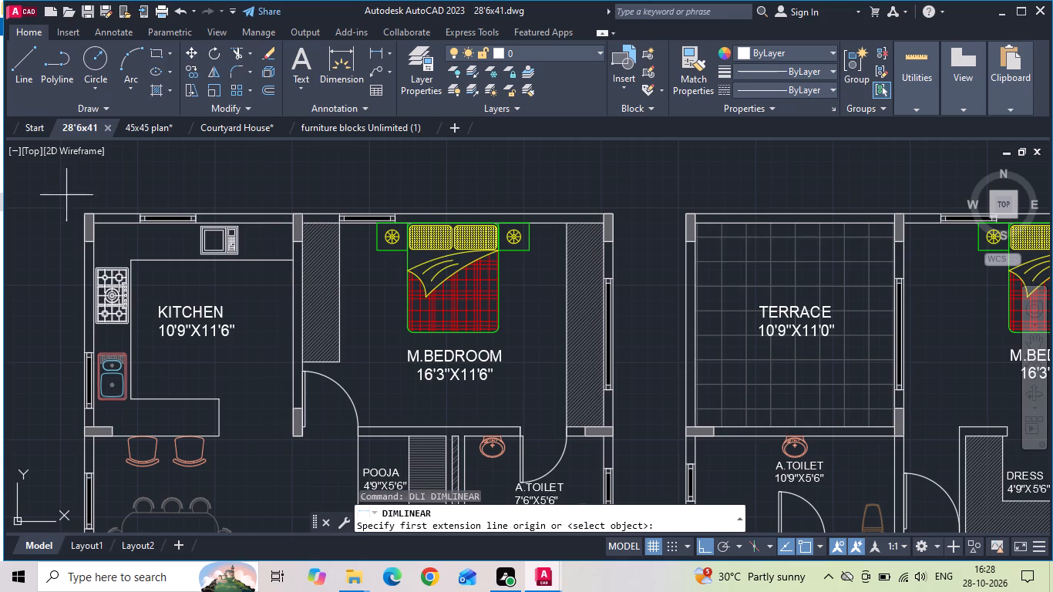
scroll(84, 205, "up", 2)
left_click(84, 225)
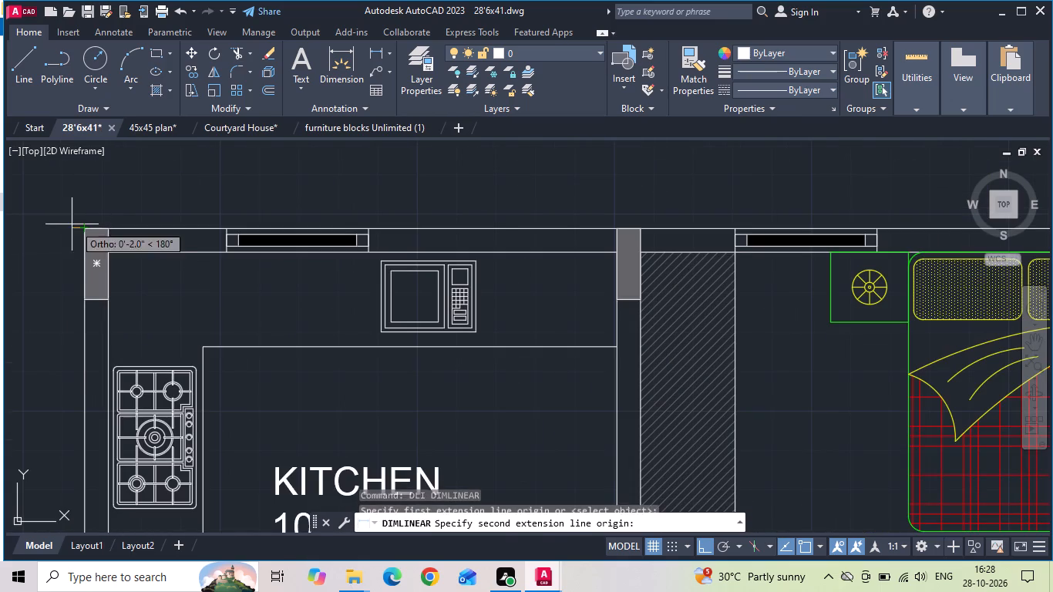
scroll(68, 224, "down", 1)
left_click(923, 224)
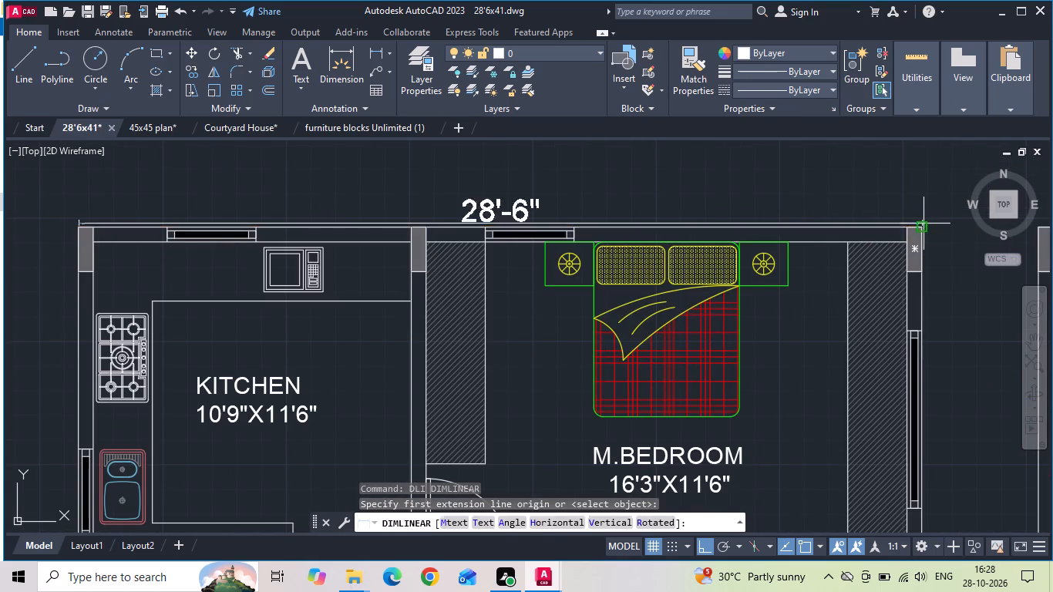
left_click(923, 196)
Add a vertical linear dimension left of the ground floor plan, from its top outer corner to the sitout's front edge.
key("space")
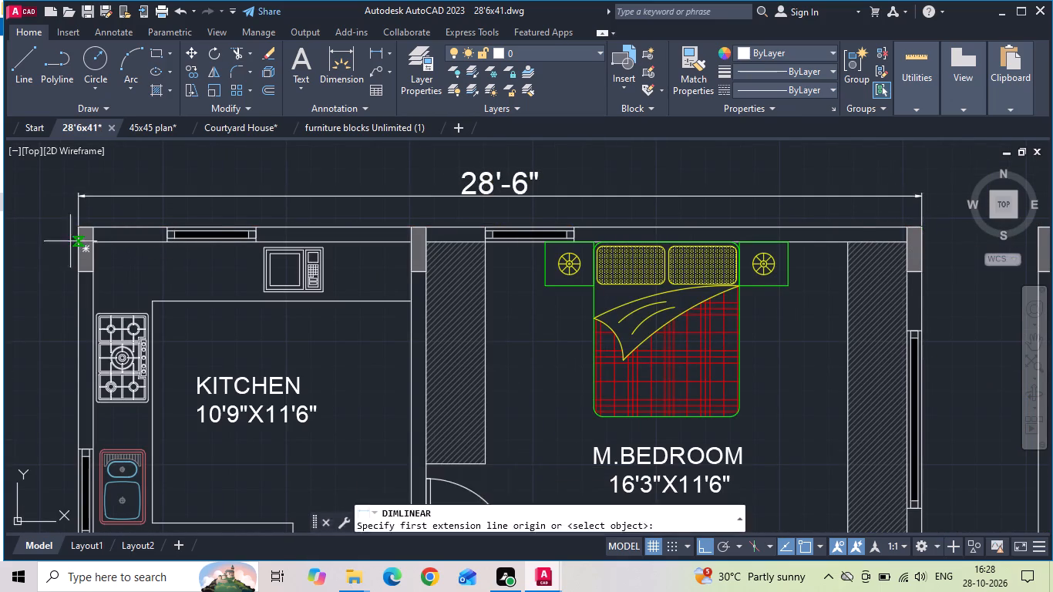
scroll(68, 239, "up", 2)
left_click(100, 216)
scroll(223, 187, "down", 3)
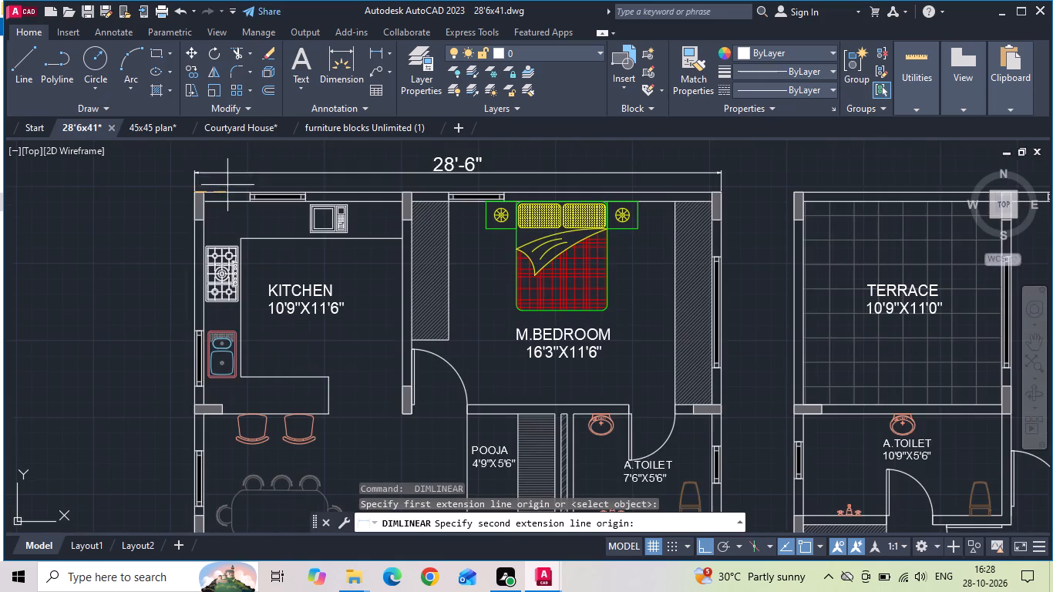
middle_click_drag(202, 332, 205, 254)
scroll(205, 254, "down", 2)
middle_click_drag(197, 446, 211, 365)
scroll(212, 449, "up", 2)
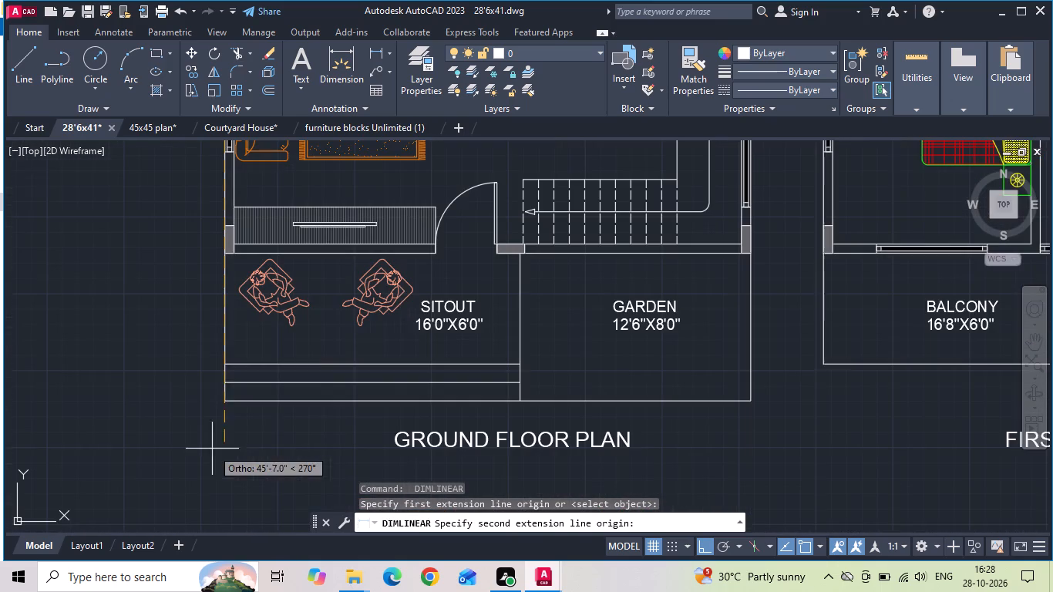
left_click(225, 363)
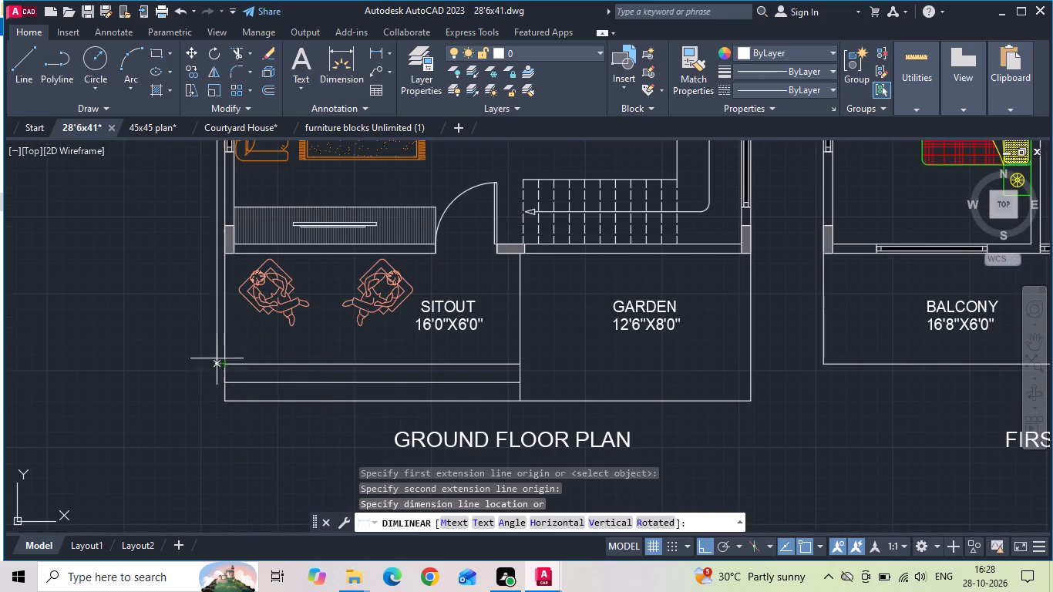
scroll(199, 351, "down", 1)
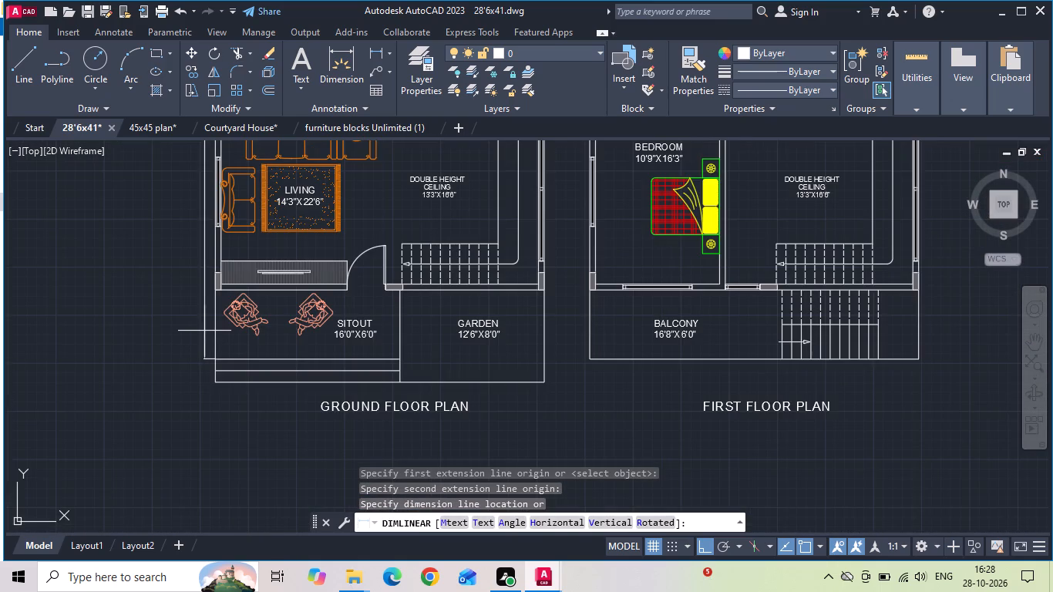
left_click(199, 331)
Add a vertical linear dimension left of the first floor plan, from the balcony's bottom corner to the terrace's top outer corner.
scroll(219, 399, "down", 1)
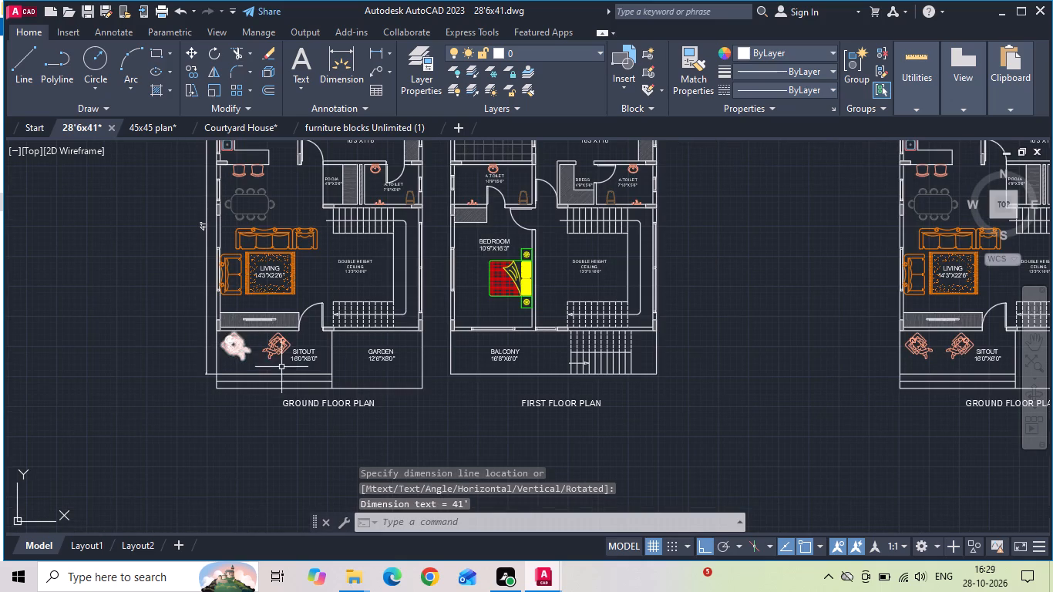
key("space")
left_click(450, 373)
middle_click_drag(426, 298, 405, 429)
scroll(405, 227, "up", 2)
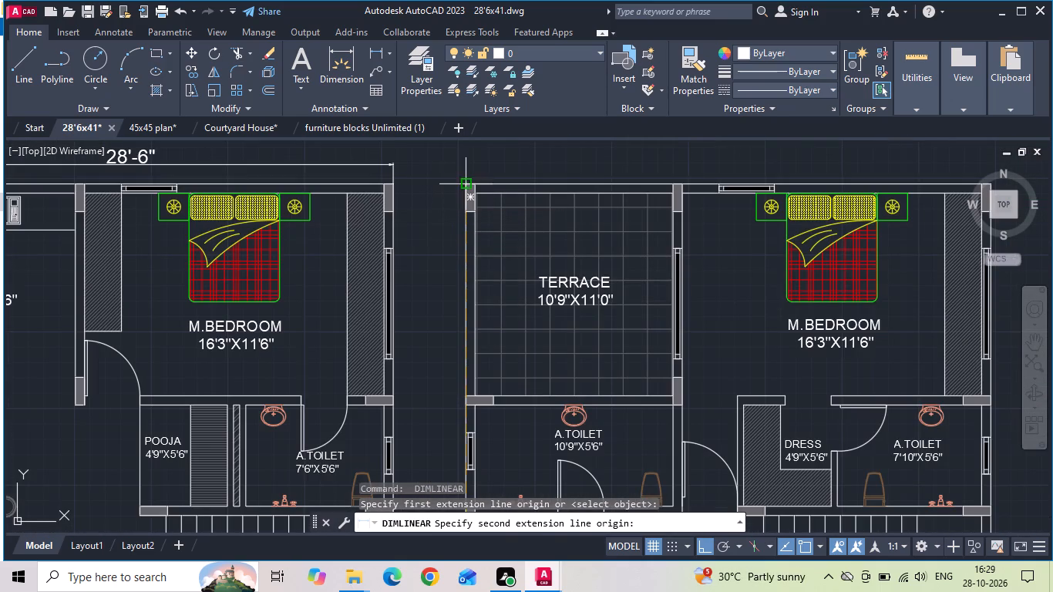
left_click(464, 182)
left_click(449, 226)
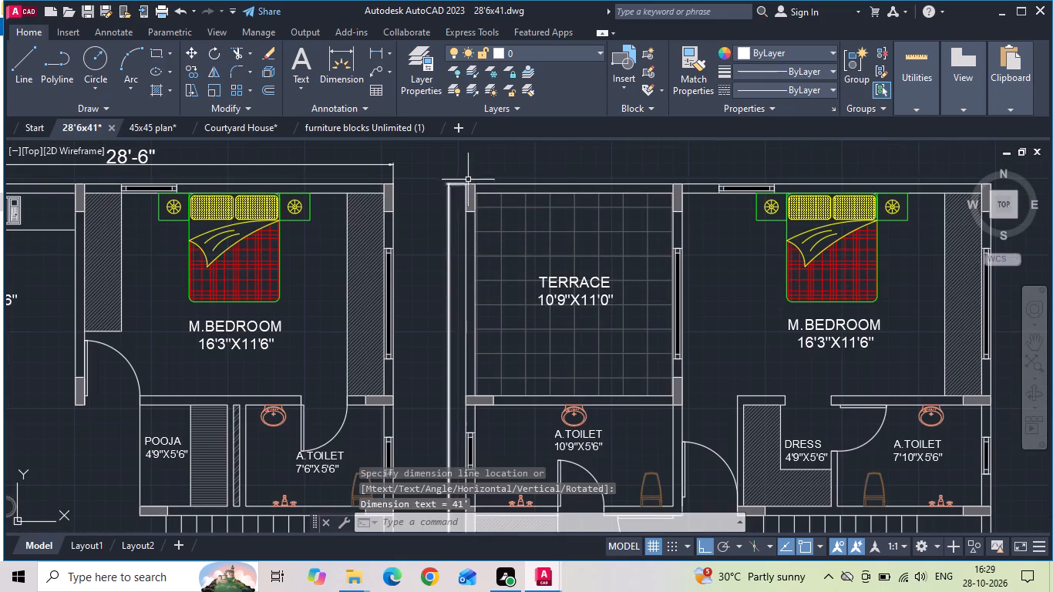
Add a linear dimension for the first floor plan's overall width above its terrace and master bedroom wall.
key("space")
scroll(469, 178, "up", 3)
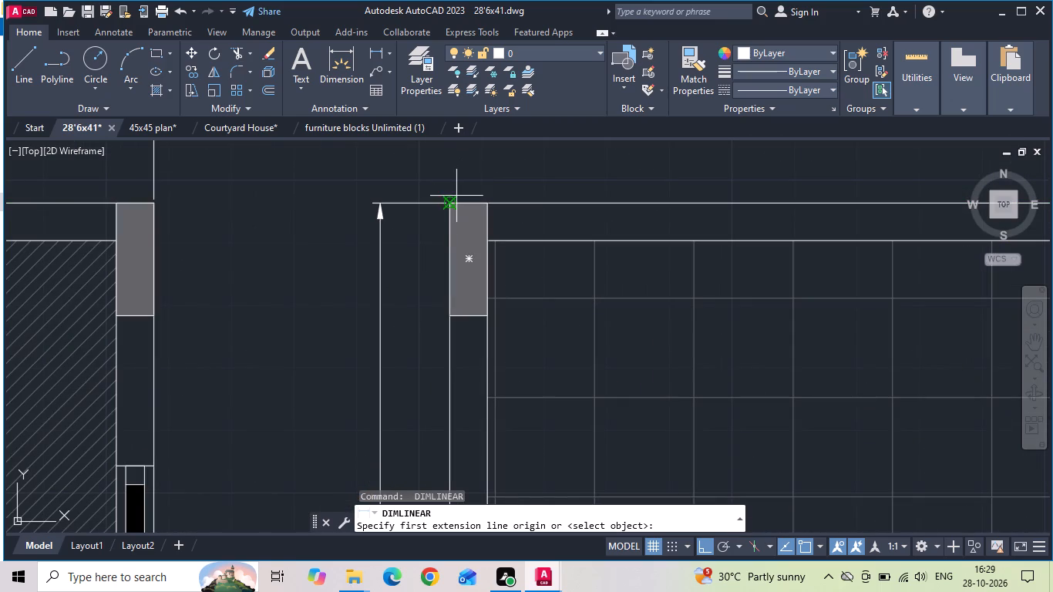
left_click(448, 201)
scroll(396, 226, "down", 3)
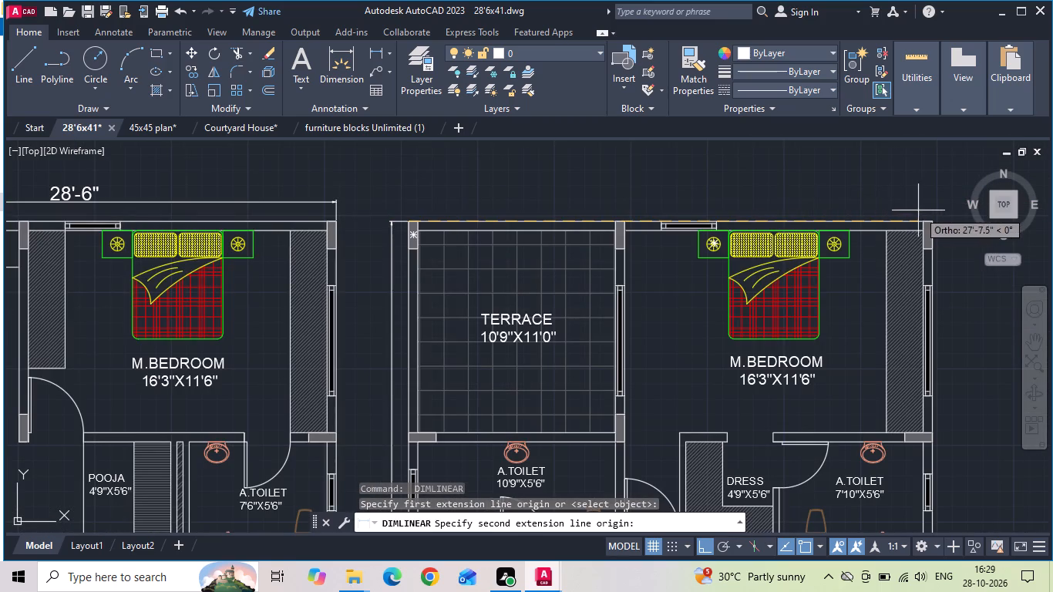
left_click(934, 217)
left_click(934, 202)
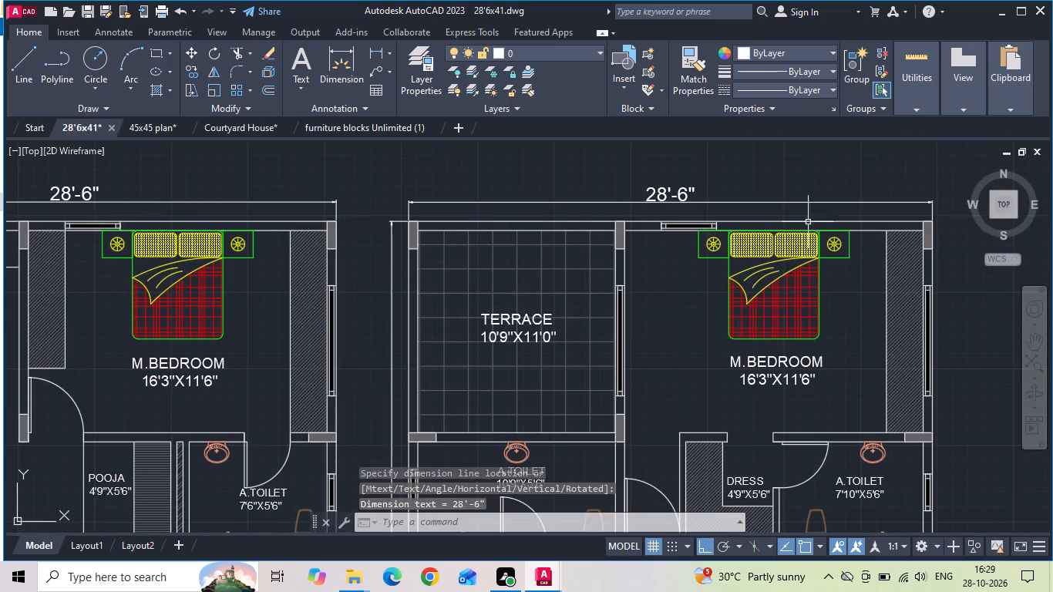
Add a vertical linear dimension right of the ground floor plan, from the garden's bottom corner to the top outer corner.
scroll(613, 222, "down", 2)
middle_click_drag(432, 388, 449, 241)
scroll(338, 398, "up", 2)
scroll(261, 372, "up", 2)
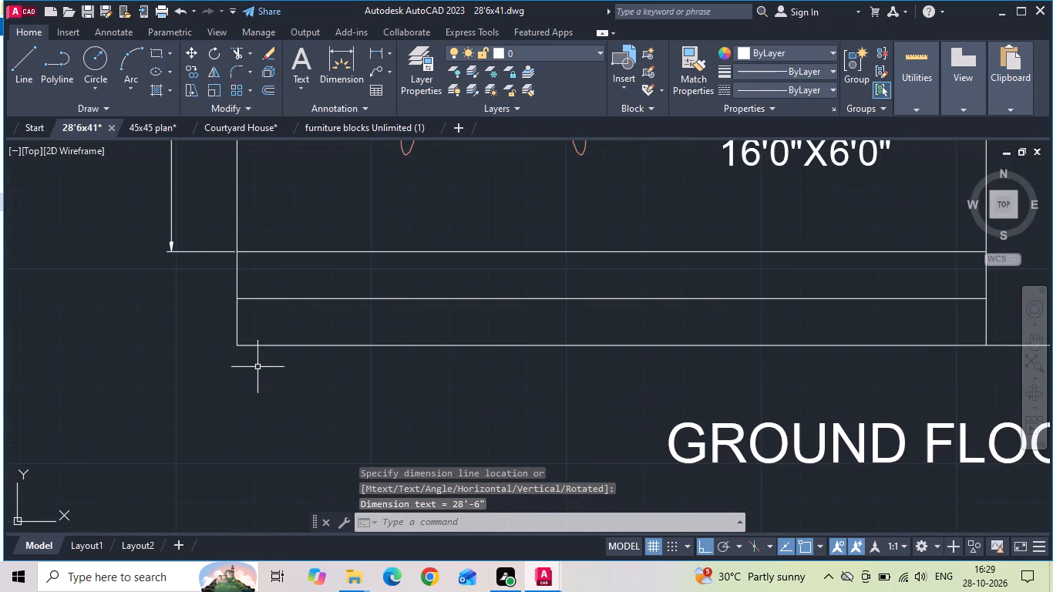
key("d")
key("Escape")
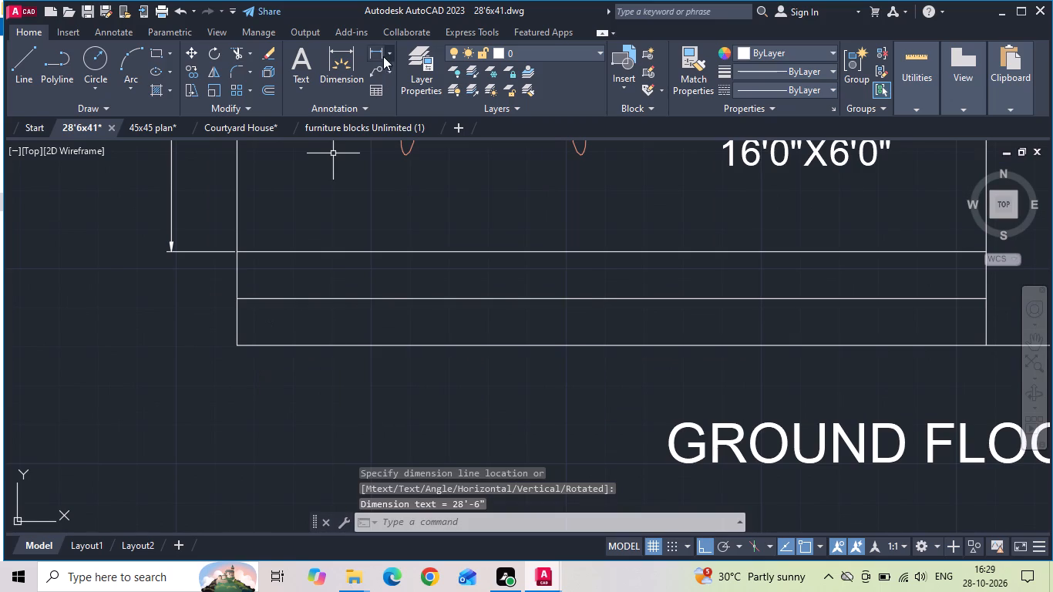
left_click(380, 55)
scroll(347, 318, "down", 2)
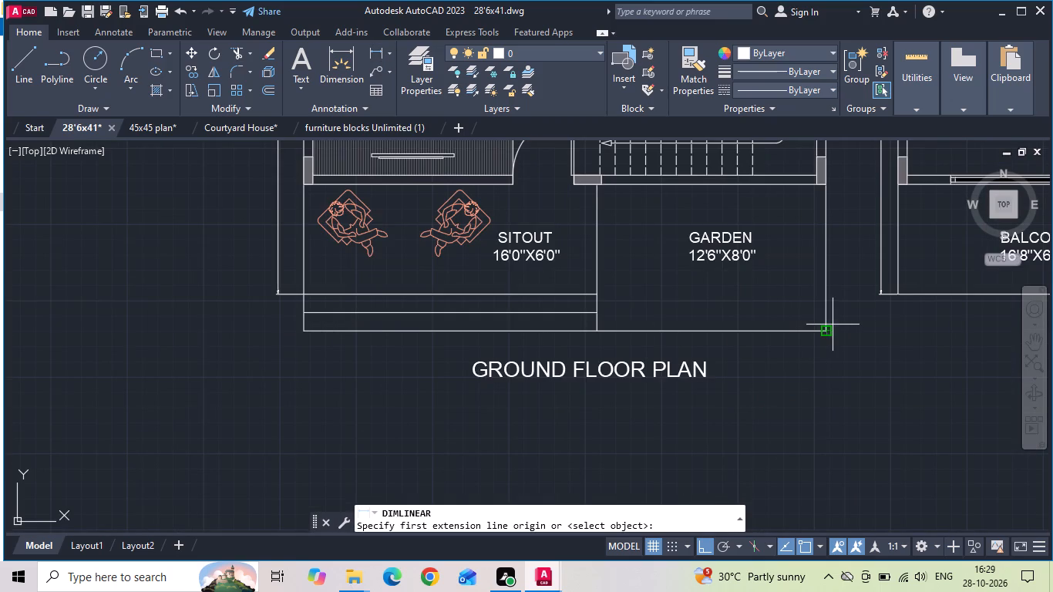
left_click(827, 329)
scroll(586, 439, "down", 2)
middle_click_drag(682, 265, 647, 335)
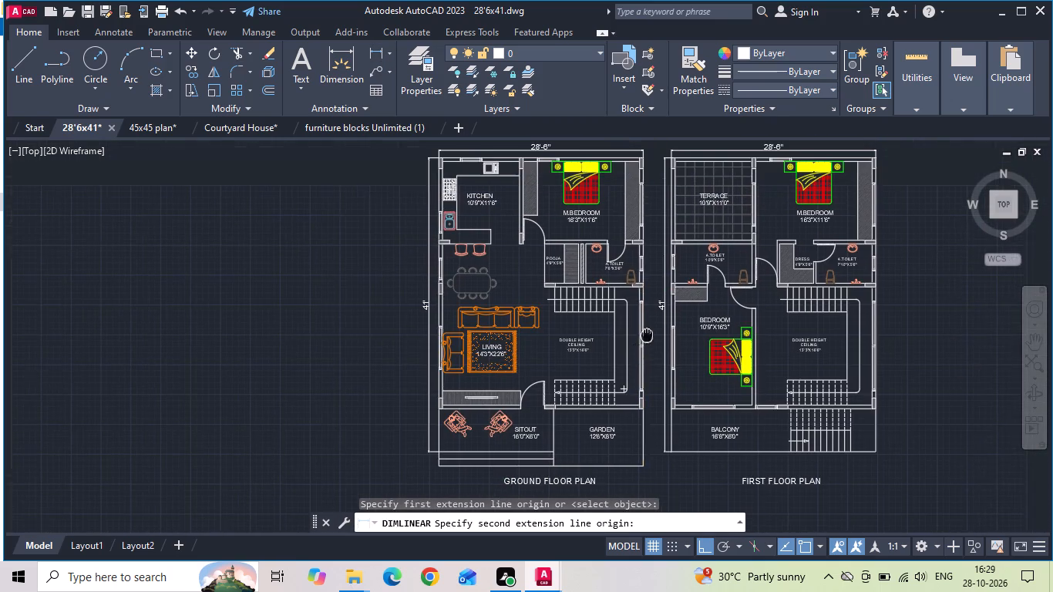
scroll(640, 150, "up", 4)
left_click(663, 215)
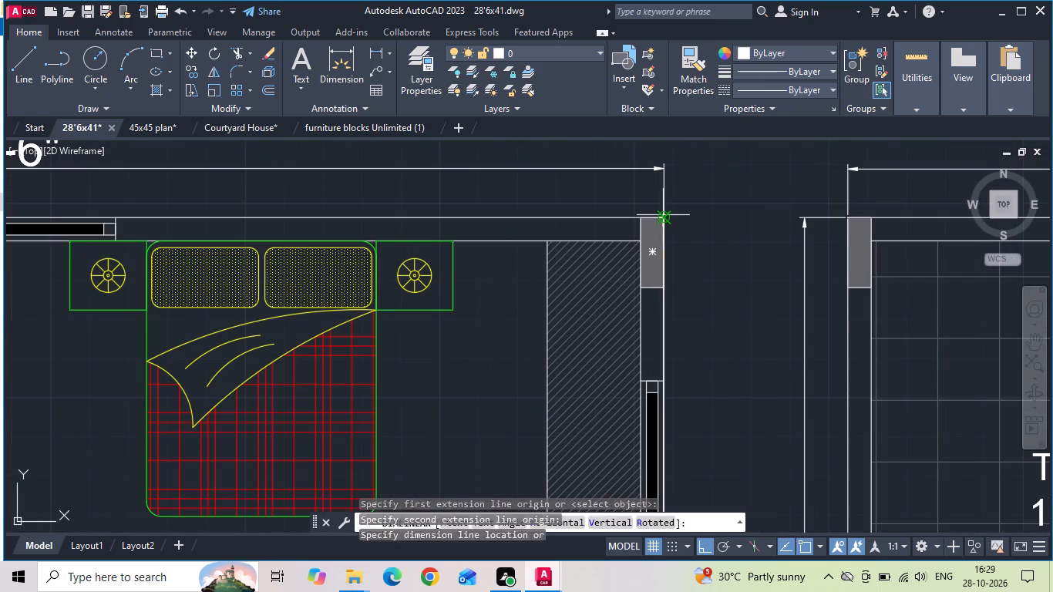
scroll(673, 238, "down", 2)
middle_click_drag(691, 274, 685, 140)
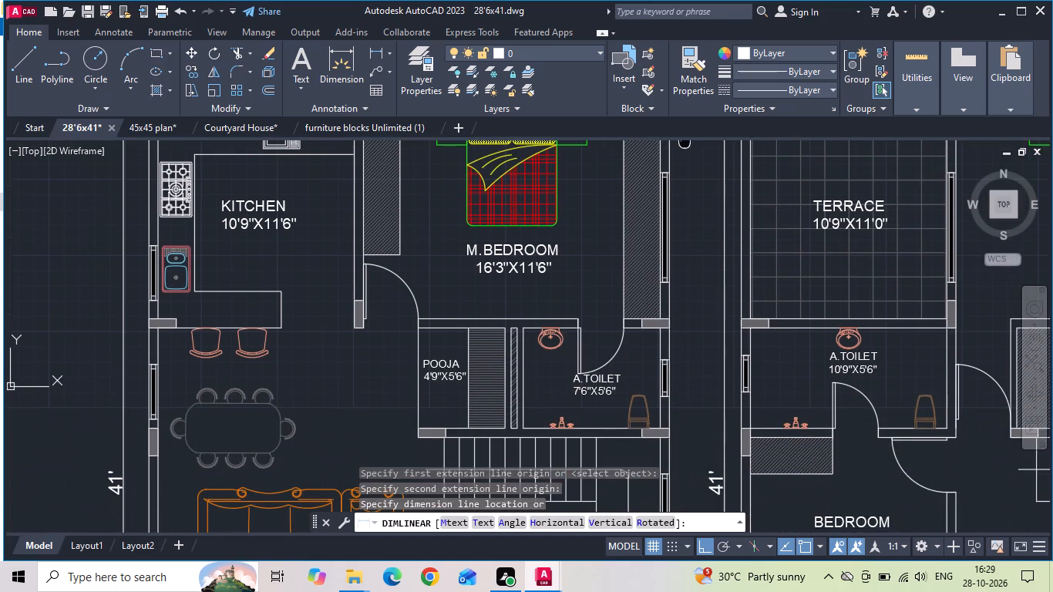
scroll(686, 151, "down", 1)
left_click(690, 212)
Move the dimensioned ground floor plan with its title about 3' away from the first floor plan, and save the drawing.
scroll(600, 237, "down", 2)
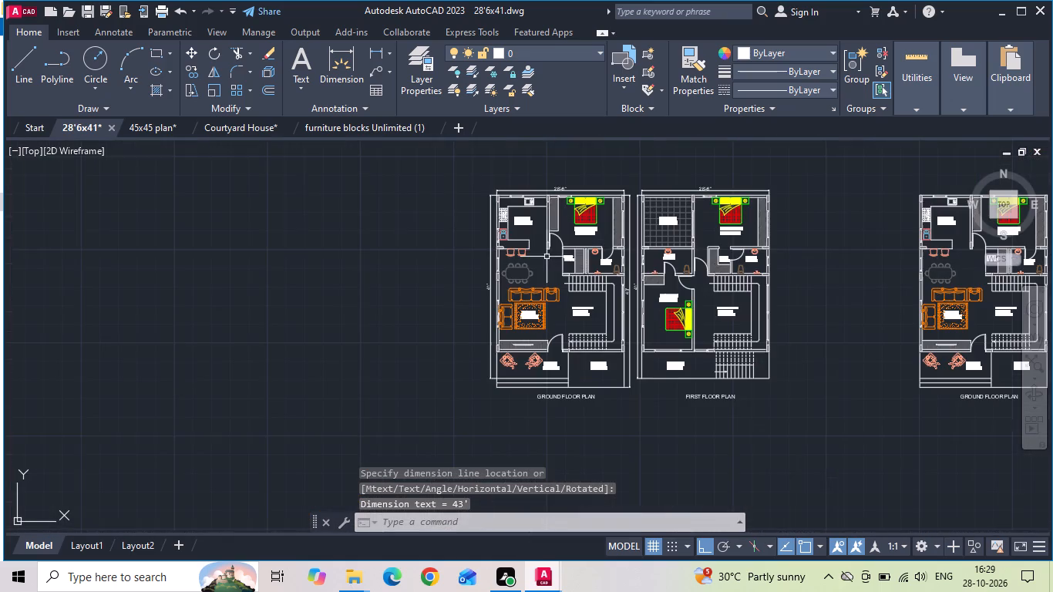
left_click(631, 180)
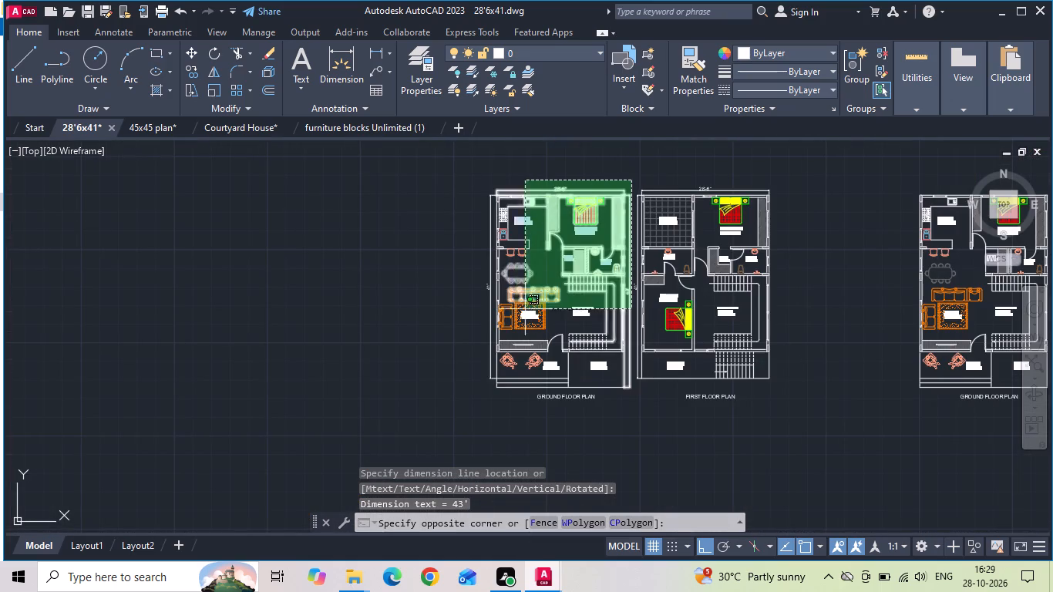
left_click(455, 425)
right_click(422, 304)
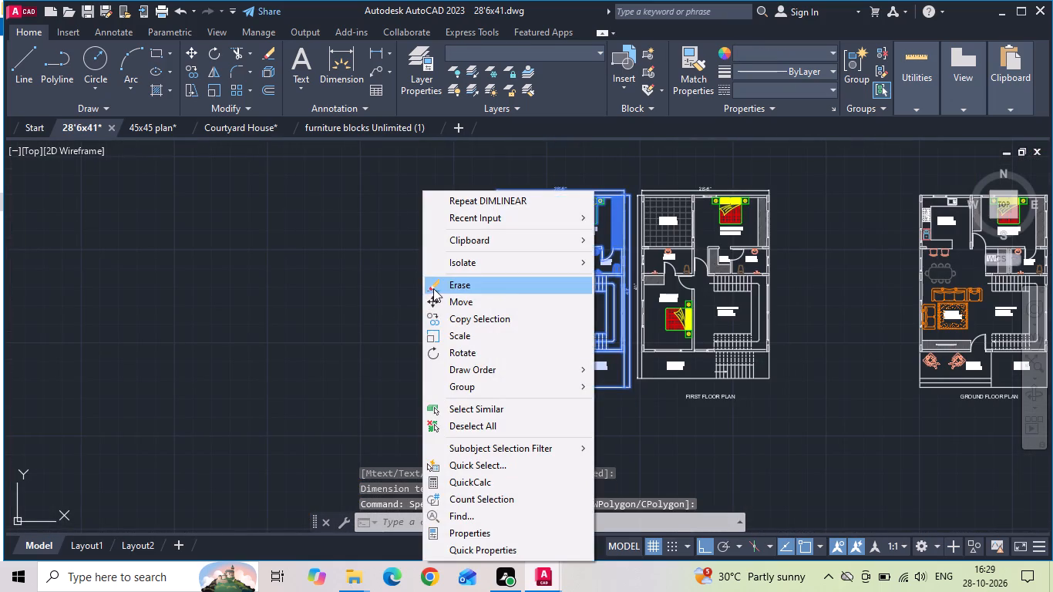
left_click(436, 299)
left_click(649, 413)
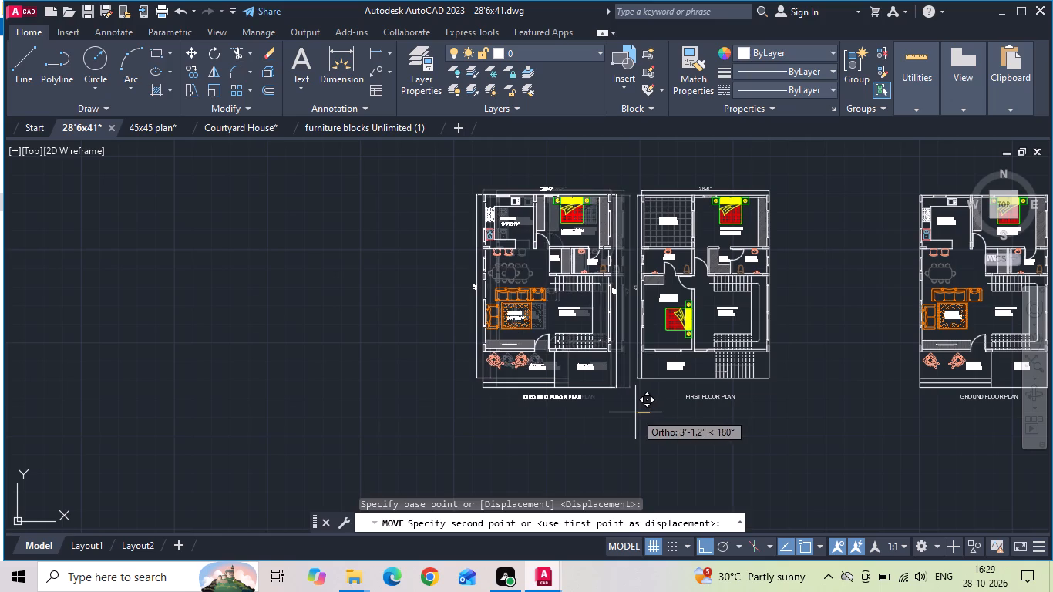
left_click(635, 412)
key("ctrl+s")
key("ctrl+s")
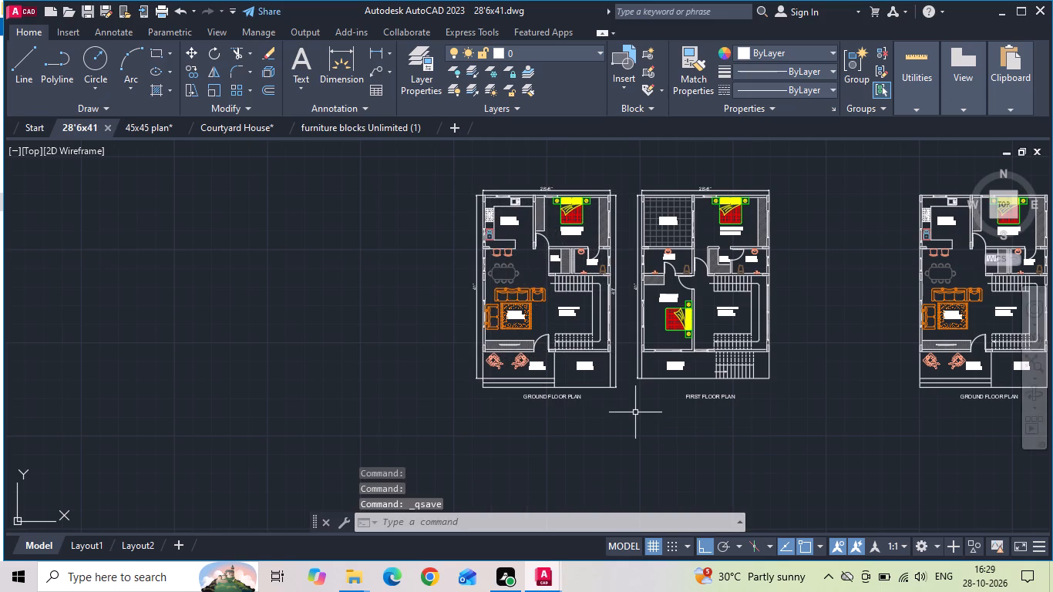
Move the undimensioned ground floor plan with its title slightly away from its neighbouring first floor plan, and save the drawing.
scroll(455, 370, "down", 1)
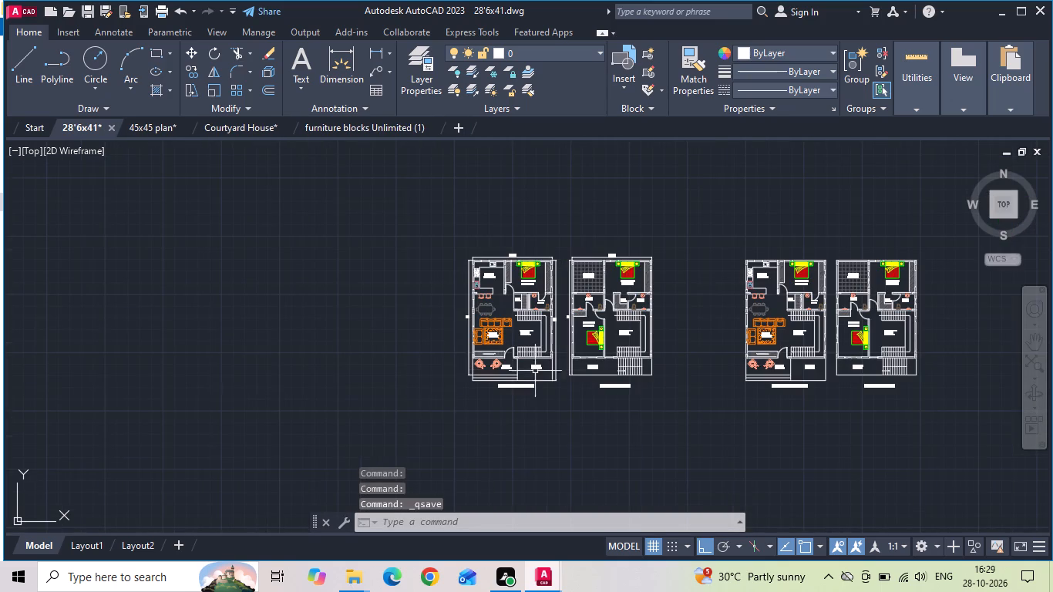
scroll(866, 418, "up", 1)
middle_click_drag(850, 411, 647, 417)
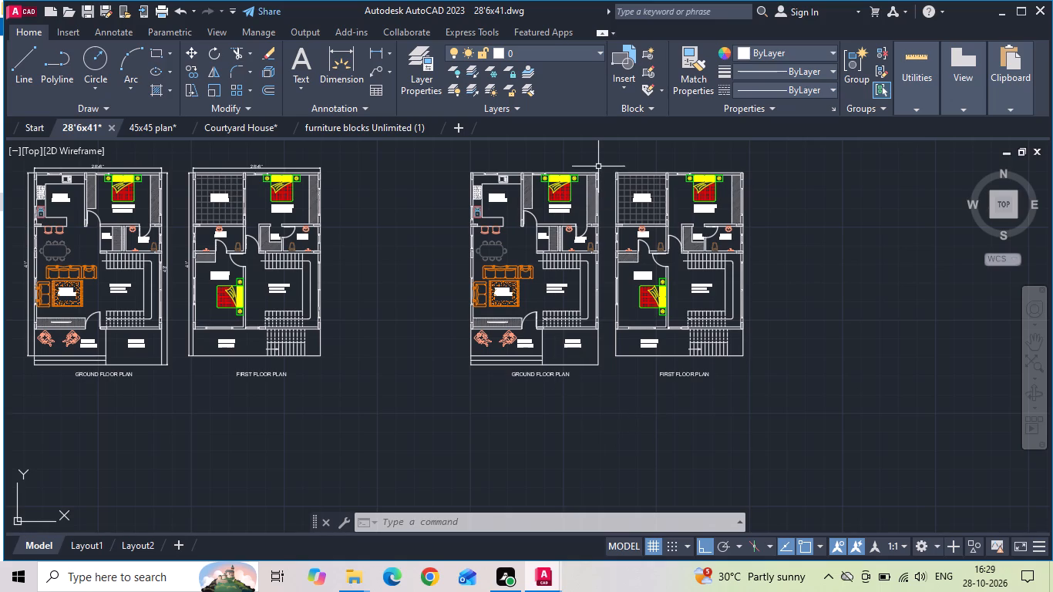
left_click_drag(603, 160, 606, 174)
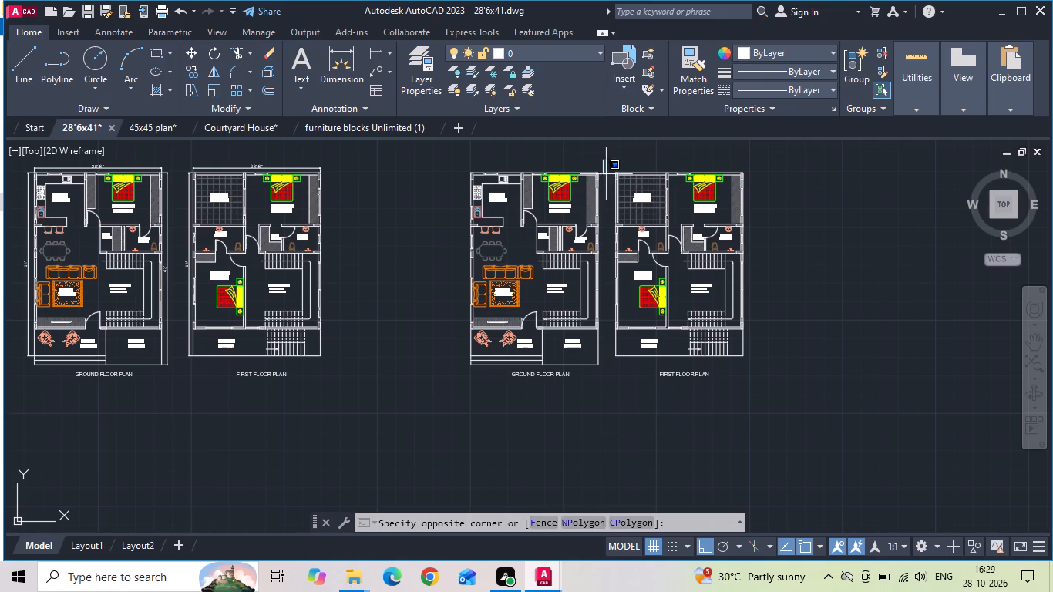
left_click(385, 436)
right_click(381, 419)
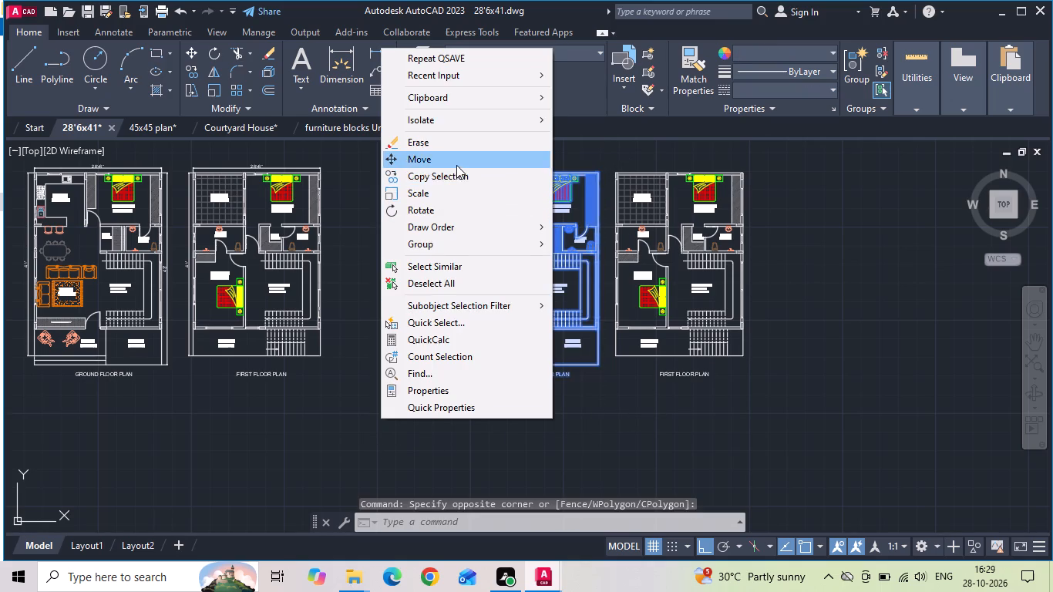
left_click(456, 165)
left_click(894, 294)
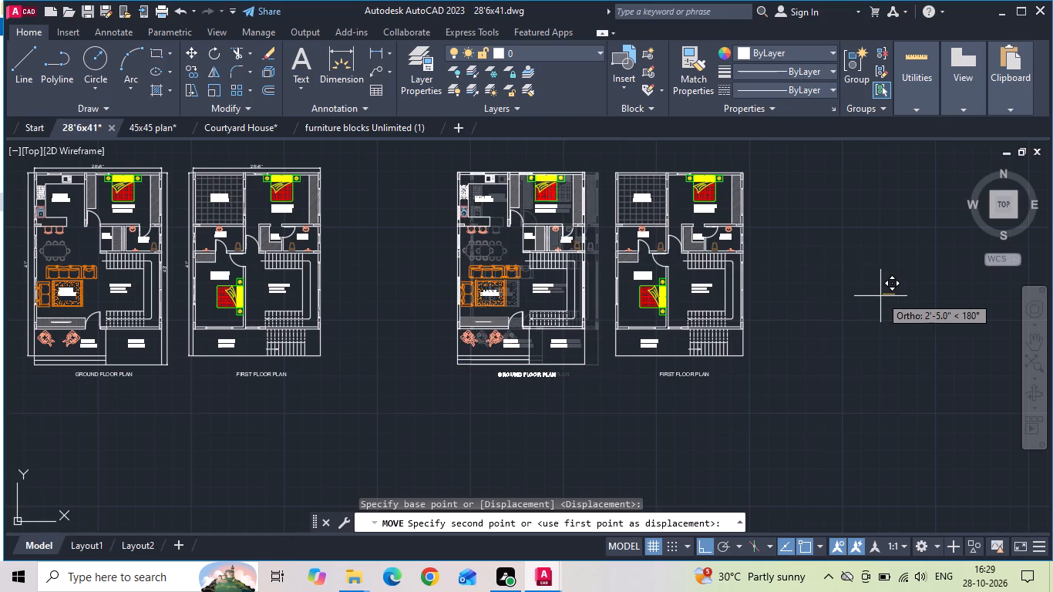
left_click(880, 296)
key("ctrl+s")
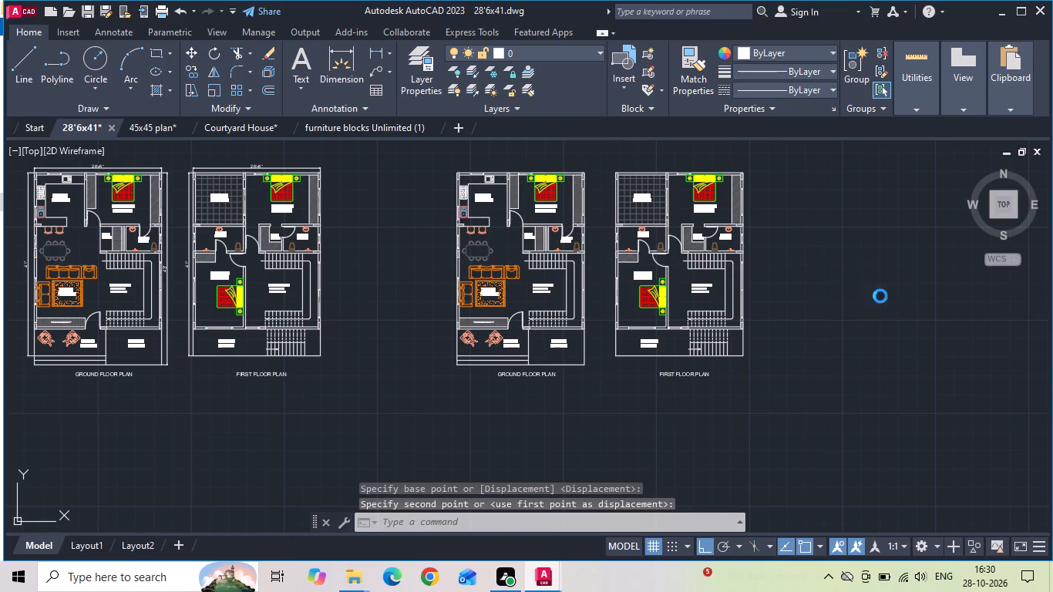
key("ctrl+s")
Override the ISO-25 dimension style with a text height of 5" and make the override current.
key("d")
key("space")
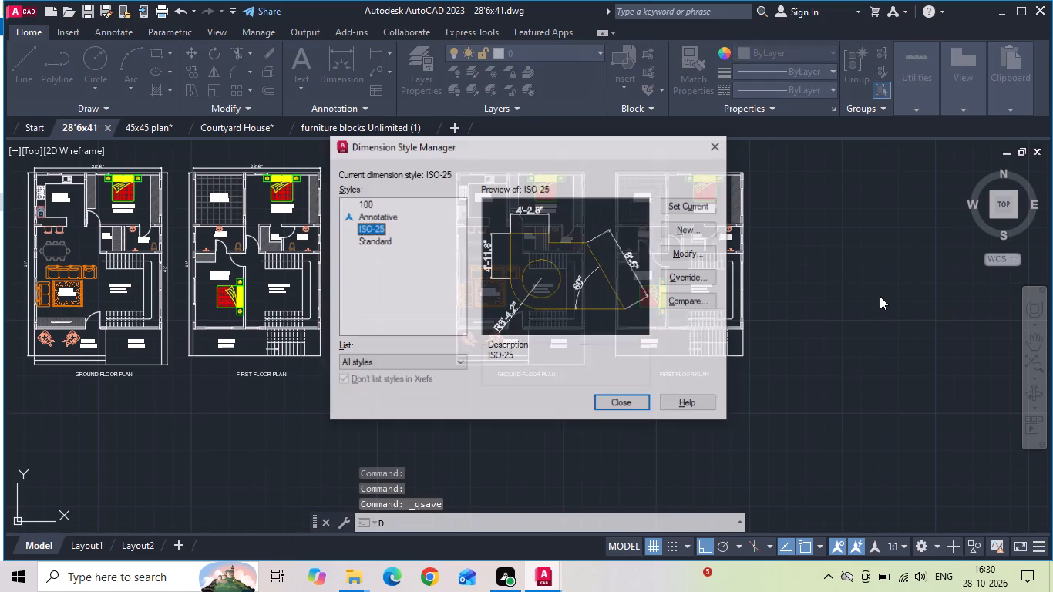
left_click(690, 279)
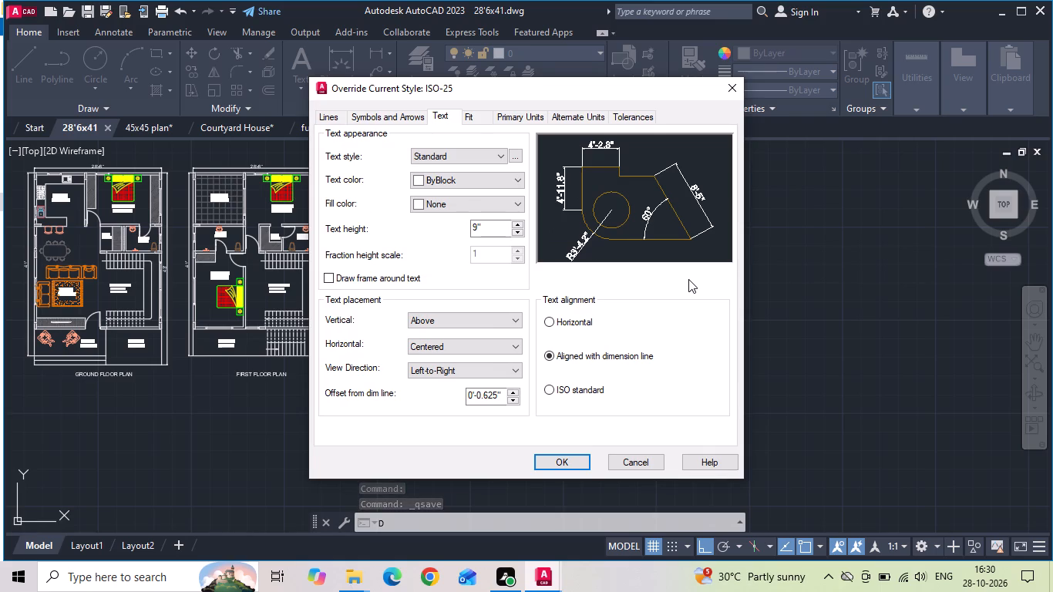
left_click(496, 228)
key("BackSpace")
key("BackSpace")
key("BackSpace")
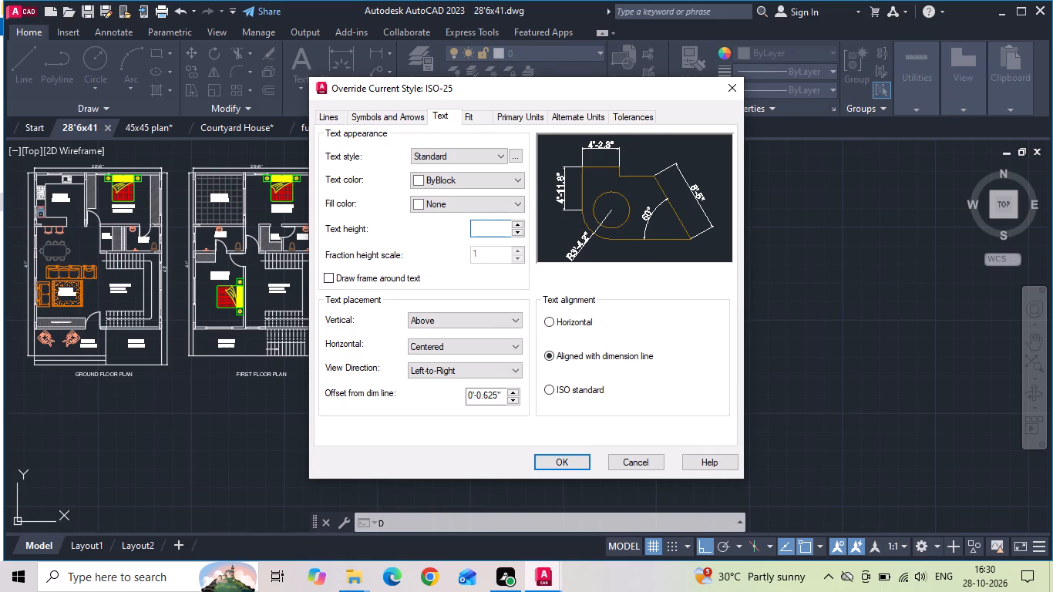
type("5\"")
key("Return")
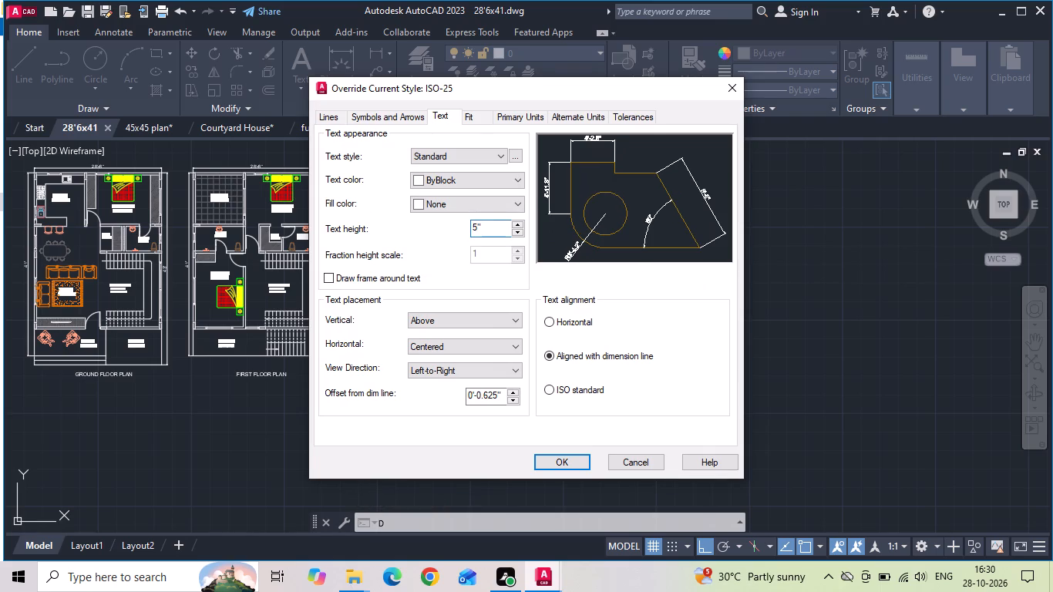
left_click(550, 461)
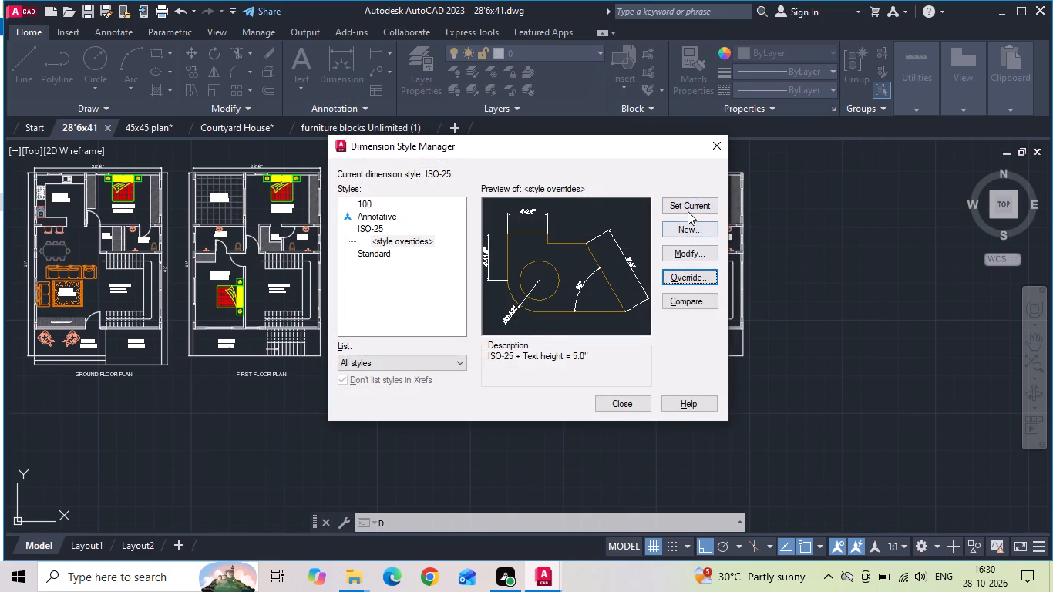
left_click(688, 210)
left_click(635, 405)
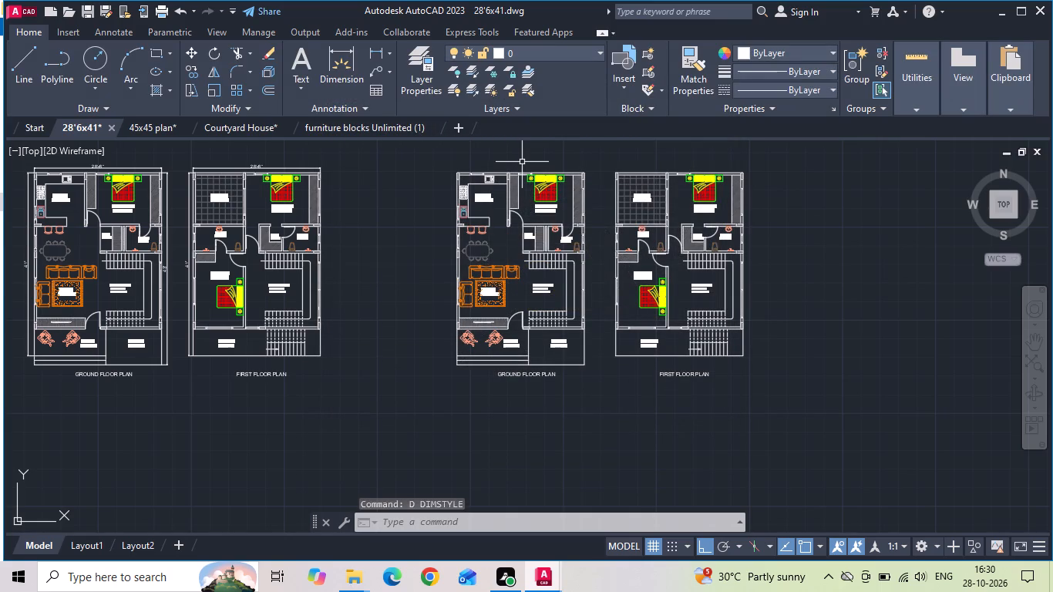
Copy the undimensioned ground and first floor plans with their titles to the empty space to their right.
left_click(441, 165)
left_click(781, 403)
right_click(779, 392)
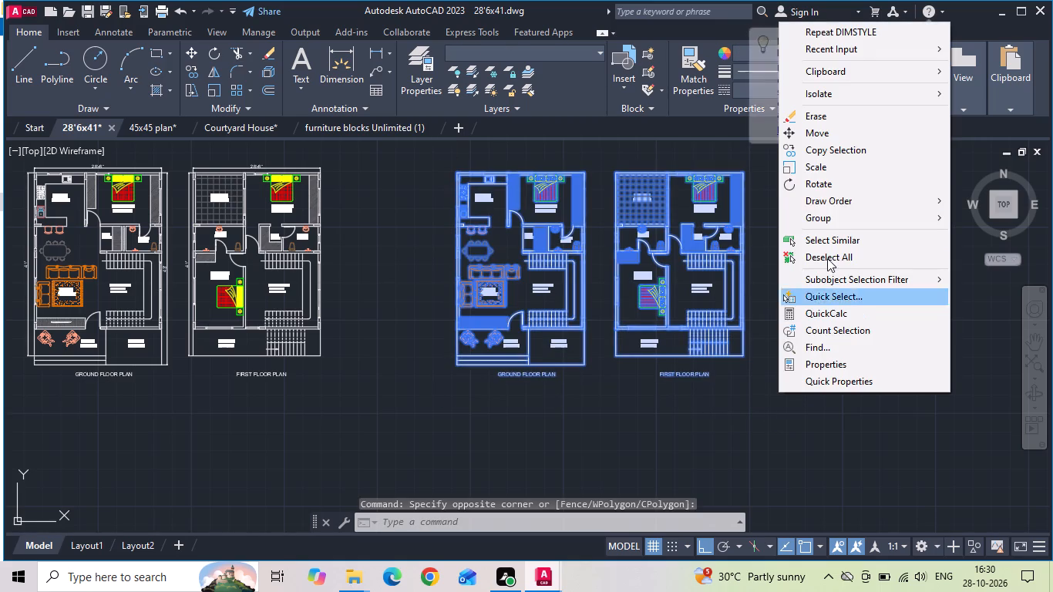
left_click(837, 153)
scroll(409, 343, "down", 1)
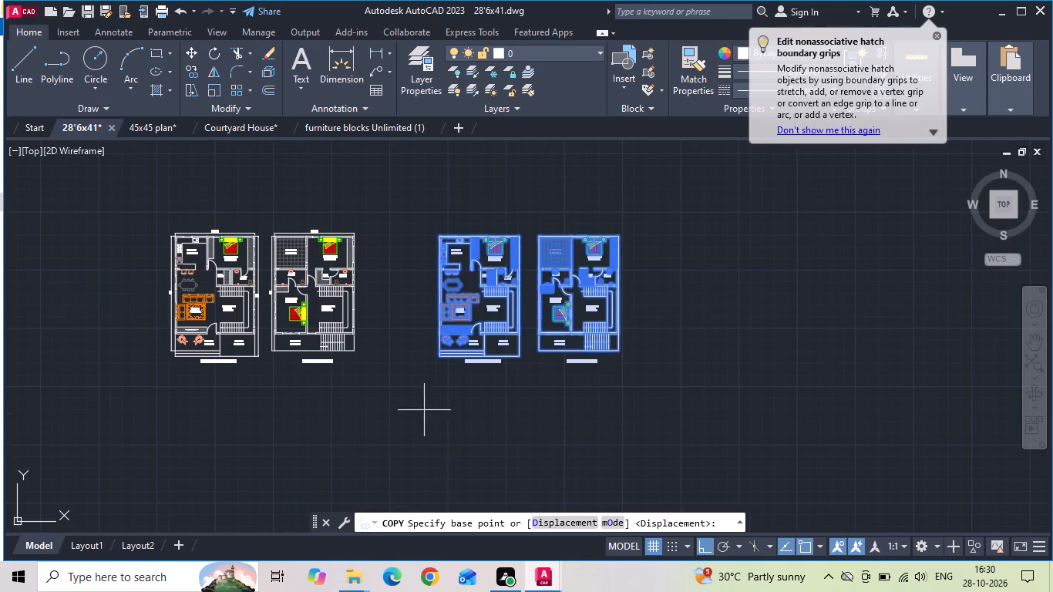
left_click_drag(453, 440, 466, 444)
left_click(699, 454)
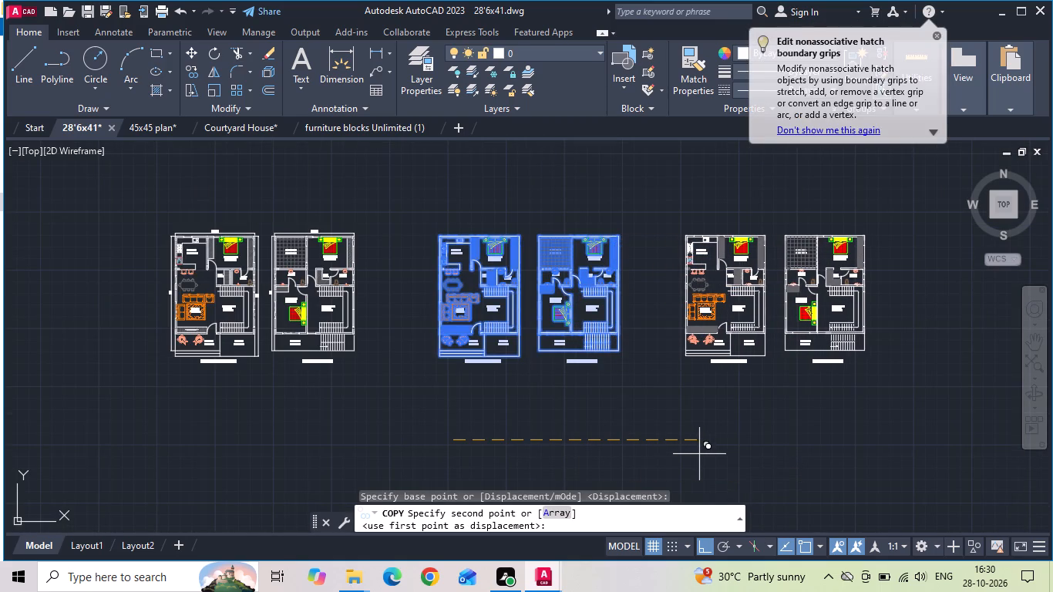
key("Escape")
Add a linear dimension across the kitchen's outer corner column, above the top wall of the middle ground floor plan.
scroll(440, 246, "up", 4)
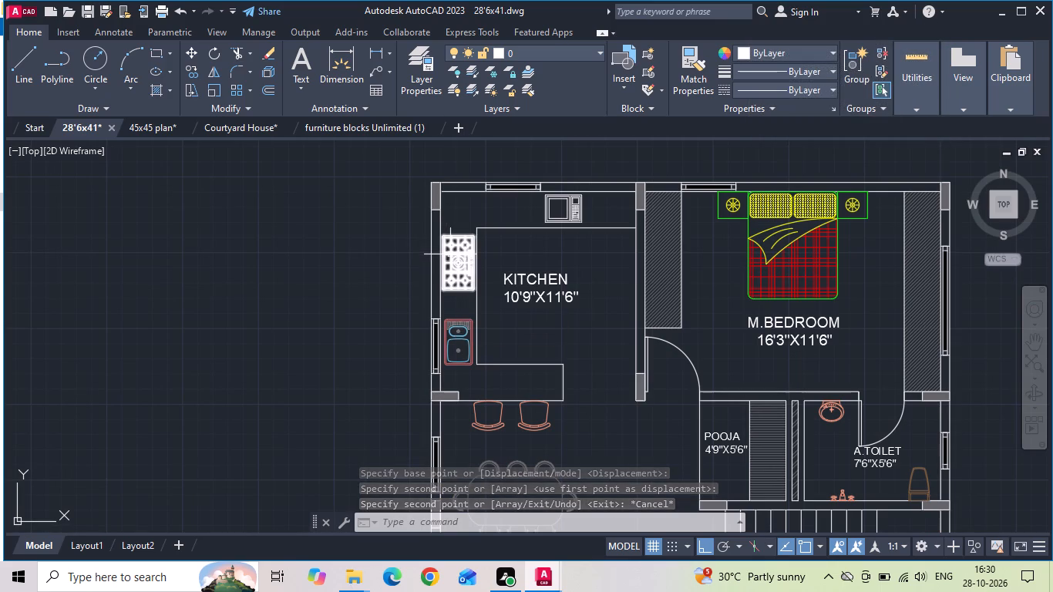
scroll(250, 378, "down", 2)
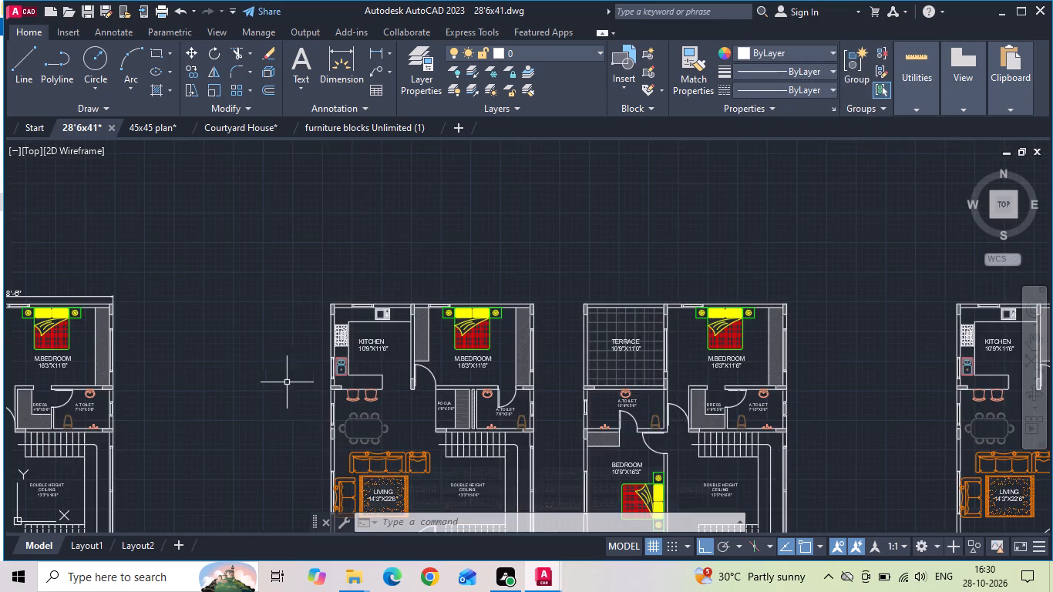
scroll(291, 274, "up", 2)
type("DLI")
key("space")
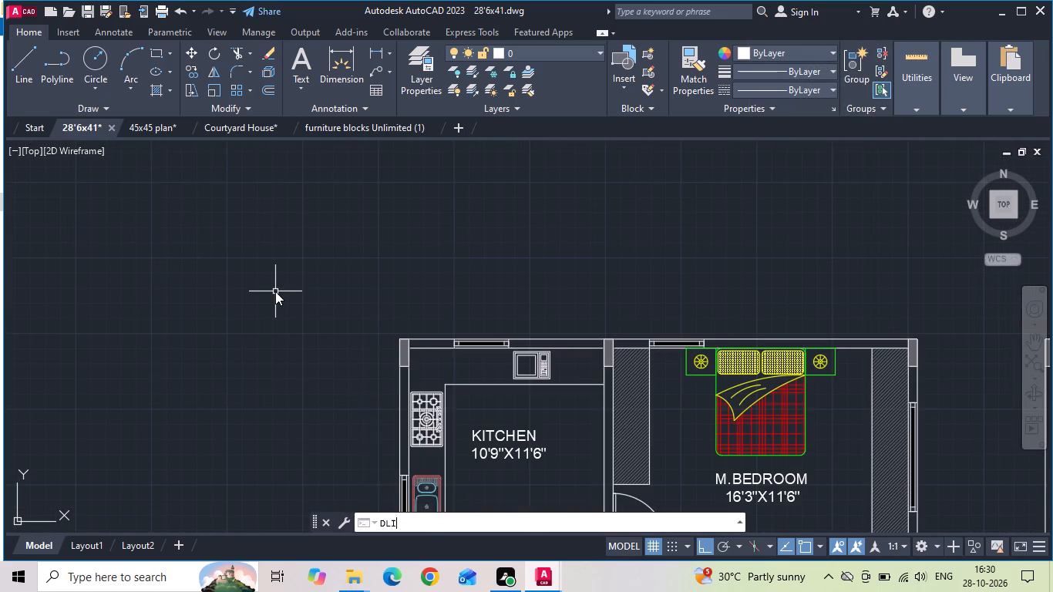
scroll(439, 338, "up", 3)
scroll(294, 350, "up", 1)
left_click(268, 345)
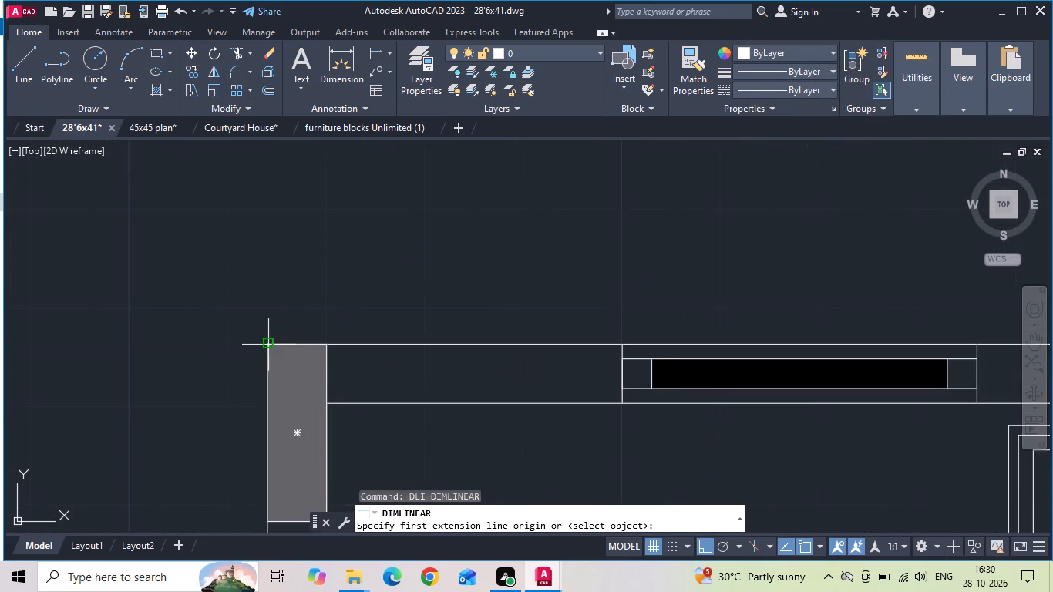
left_click(328, 344)
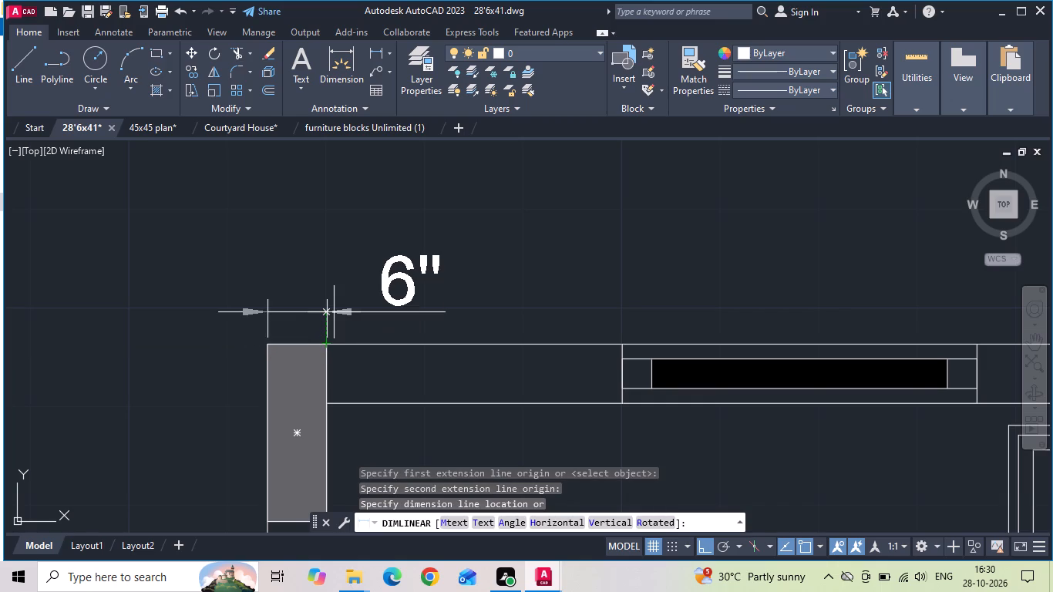
left_click(332, 302)
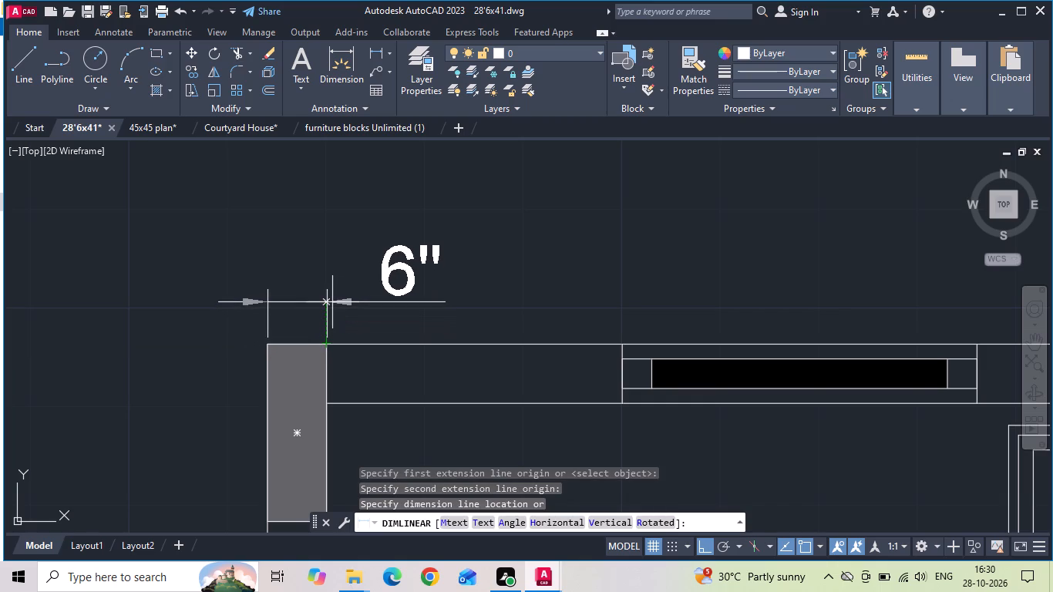
Continue the dimension chain above the top wall across the kitchen, middle column, master bedroom and far corner column.
key("d")
type("IMCNT")
key("space")
scroll(187, 291, "down", 2)
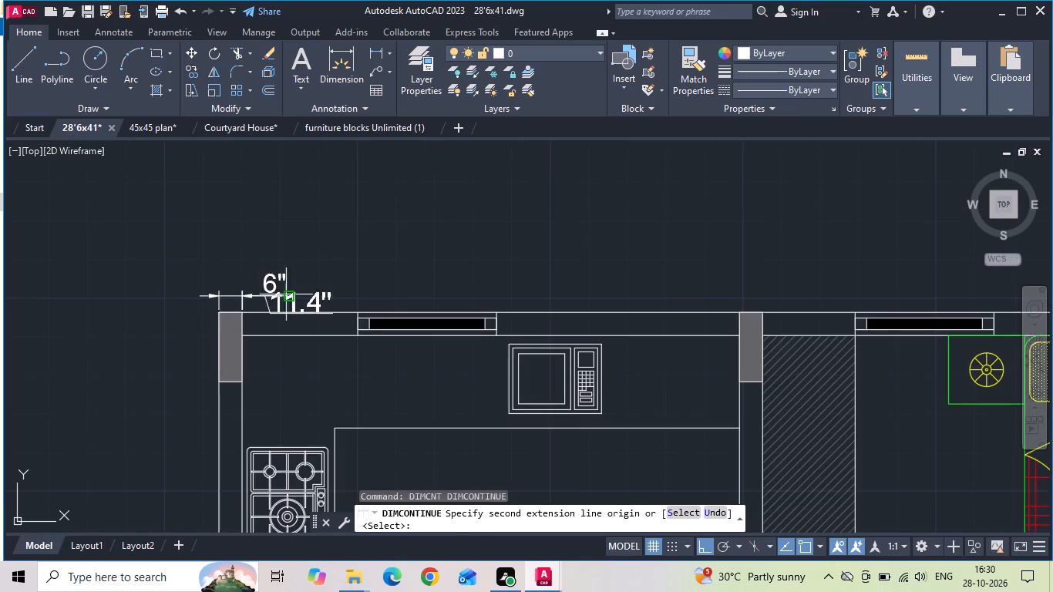
scroll(383, 317, "up", 2)
middle_click_drag(484, 291, 28, 286)
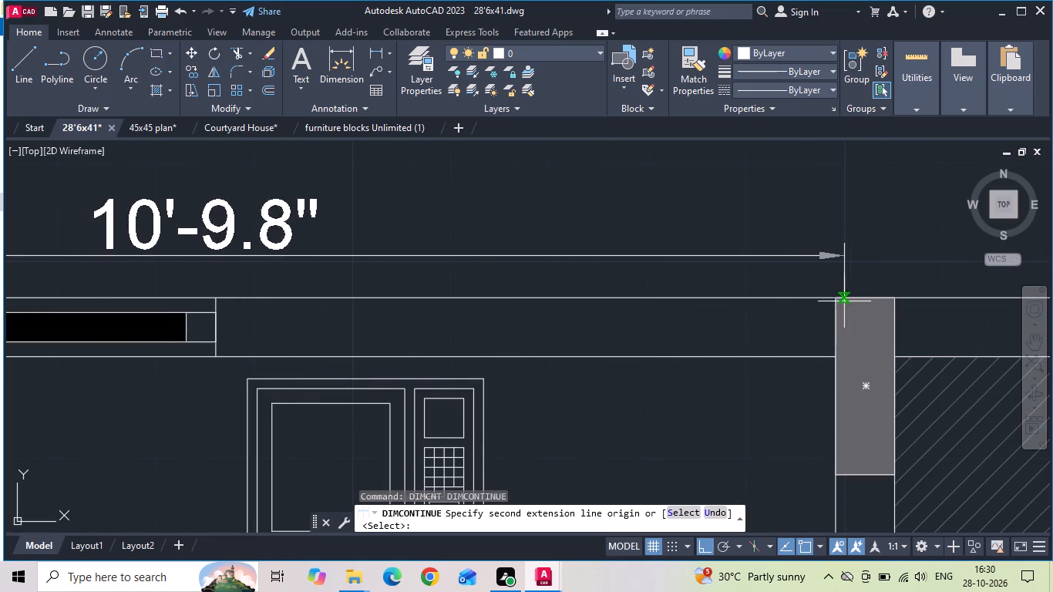
left_click(838, 294)
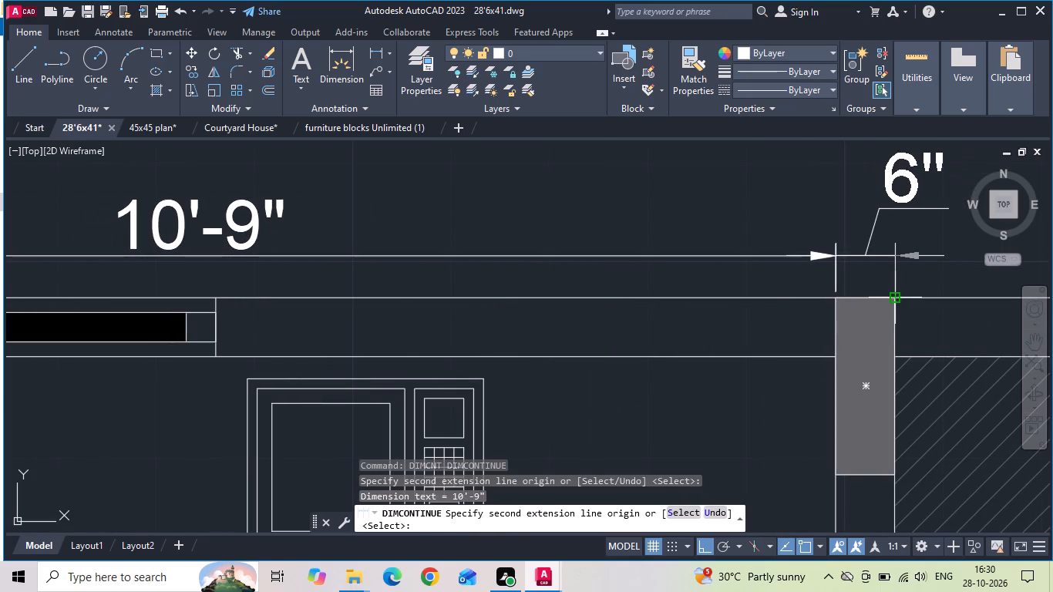
left_click(897, 296)
scroll(207, 295, "down", 3)
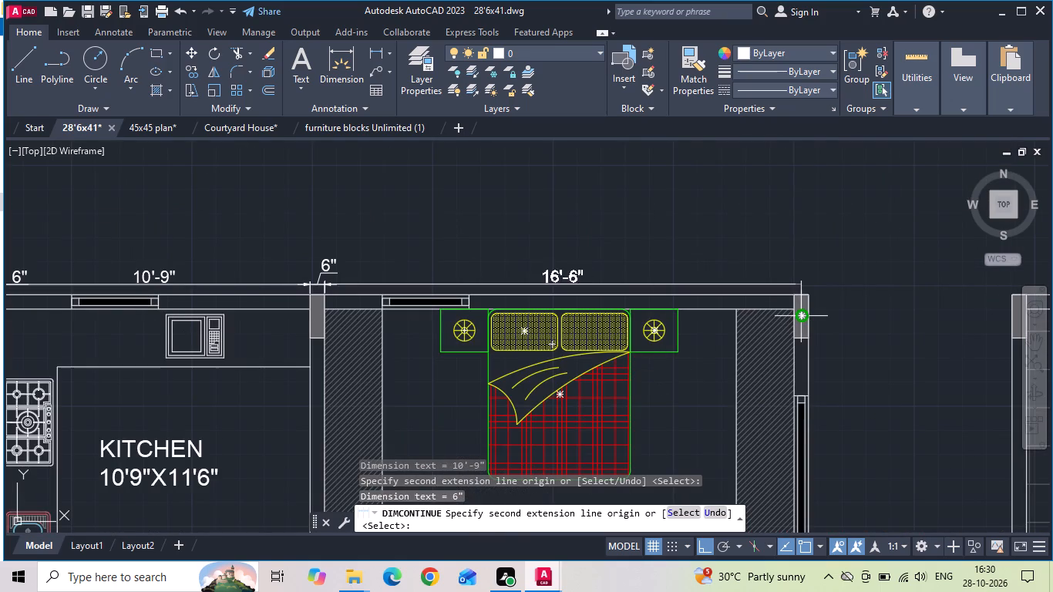
scroll(795, 301, "up", 1)
left_click(790, 287)
left_click(820, 288)
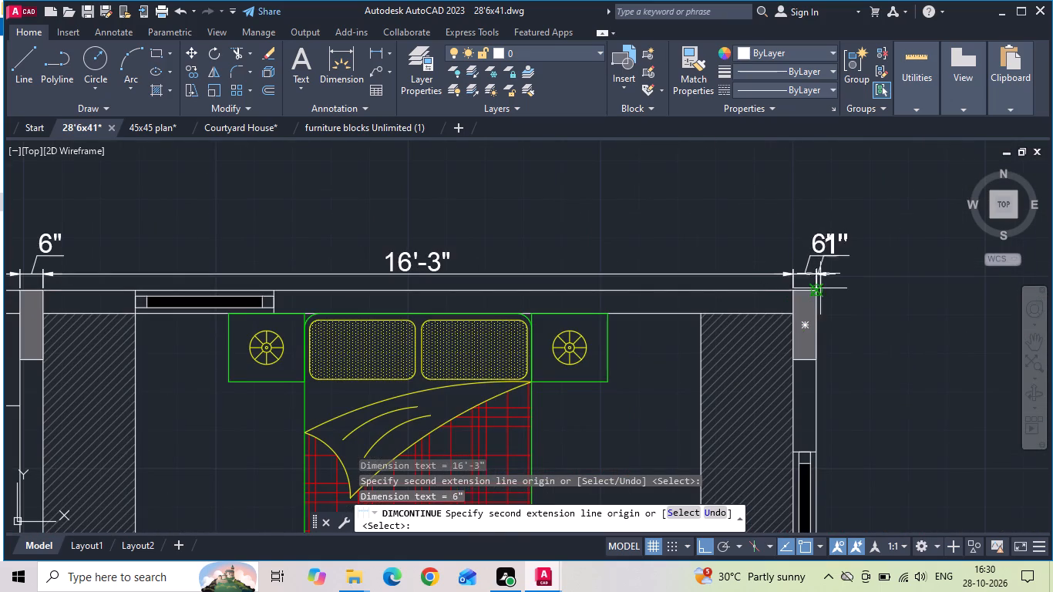
key("Escape")
Add a vertical linear dimension for the top wall's thickness, left of the kitchen's outer corner column.
scroll(658, 276, "down", 3)
type("DLI")
key("space")
scroll(321, 267, "up", 2)
scroll(455, 298, "up", 3)
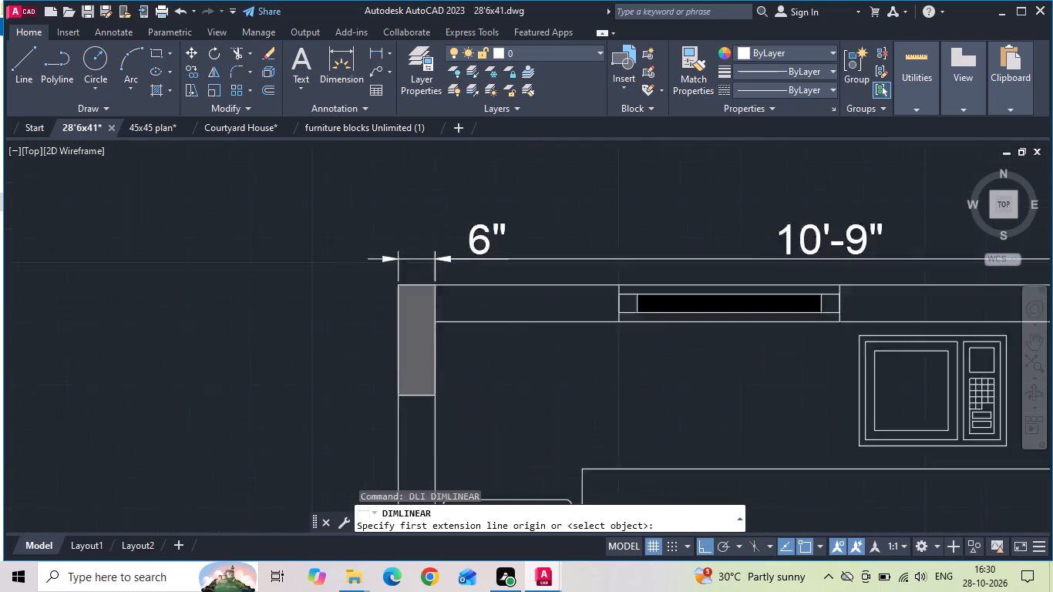
left_click_drag(364, 279, 364, 290)
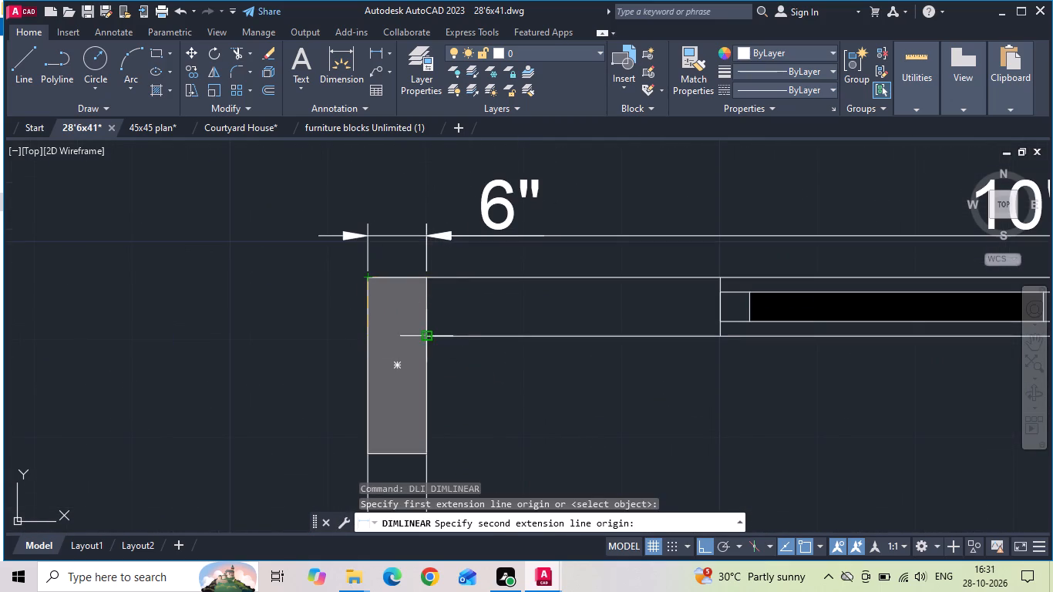
left_click(428, 334)
left_click(318, 318)
Continue the vertical dimension chain down the kitchen's outer wall, covering the kitchen length and the thickness of the column below it.
type("DIMCNT")
key("space")
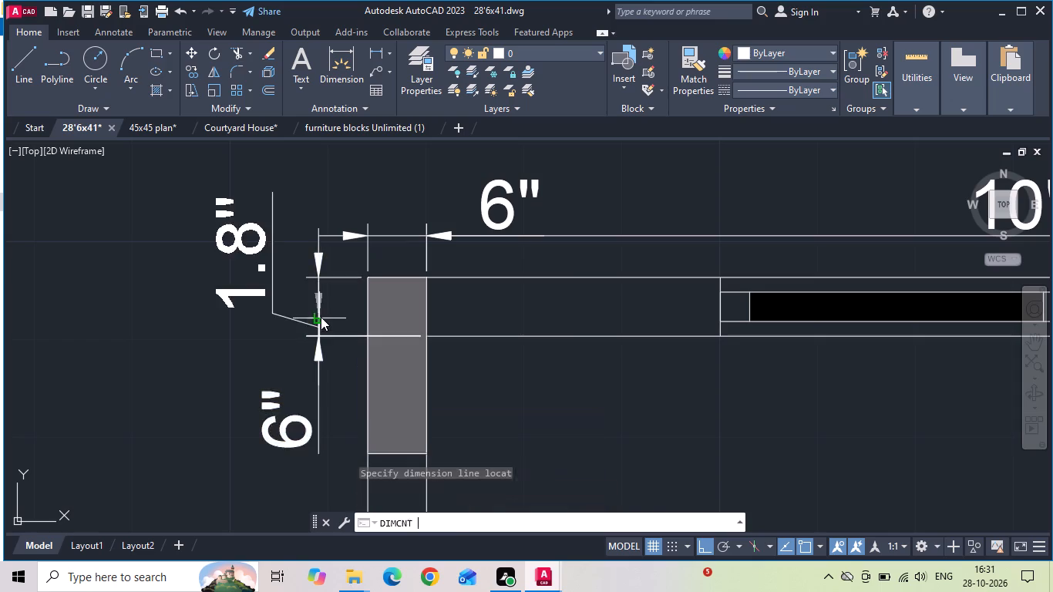
scroll(348, 228, "down", 4)
scroll(345, 461, "up", 2)
middle_click_drag(351, 442, 351, 415)
scroll(351, 415, "down", 1)
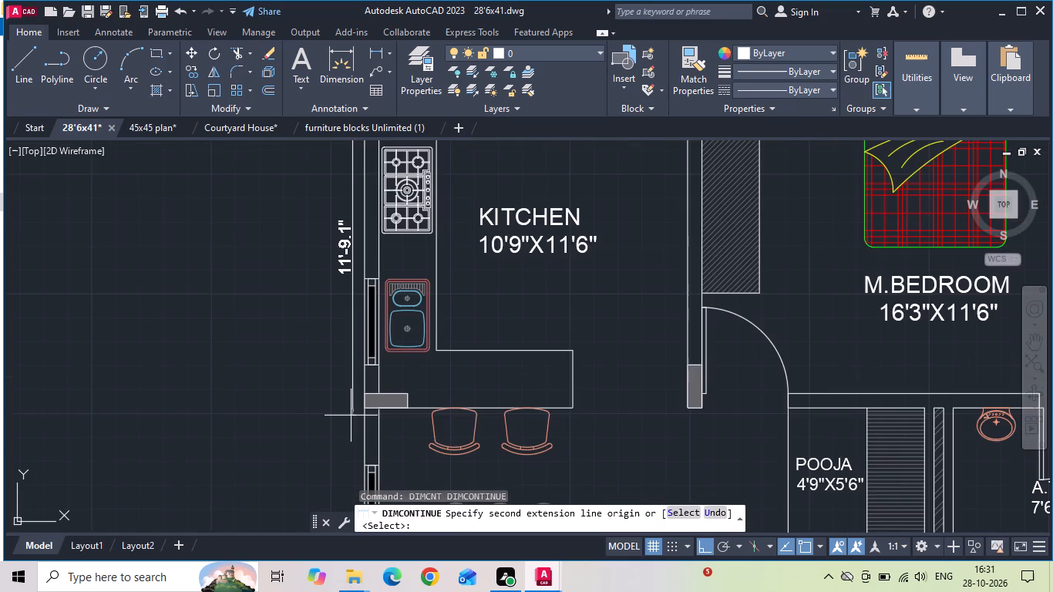
scroll(361, 404, "up", 2)
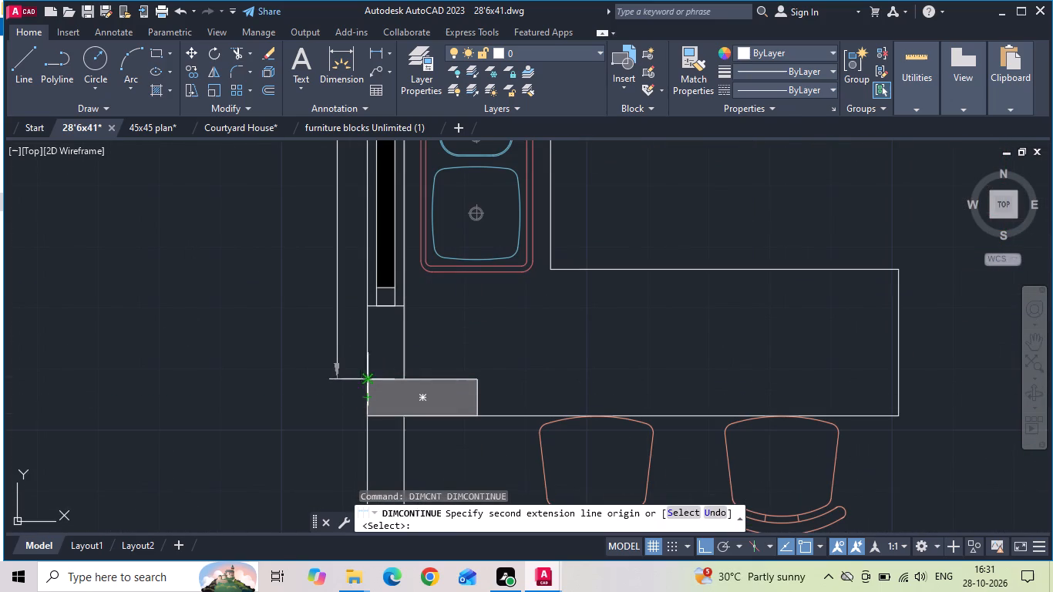
left_click_drag(372, 380, 370, 388)
left_click(368, 412)
Extend the same vertical chain down past the dining and living area, including the front wall's thickness.
scroll(368, 296, "down", 3)
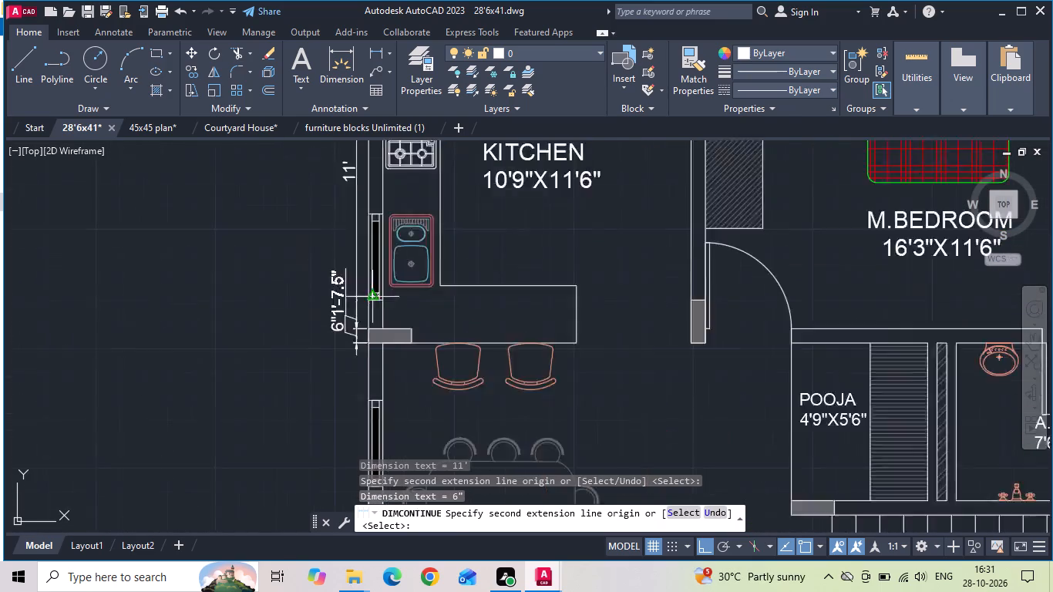
middle_click_drag(355, 421, 354, 283)
scroll(366, 288, "down", 2)
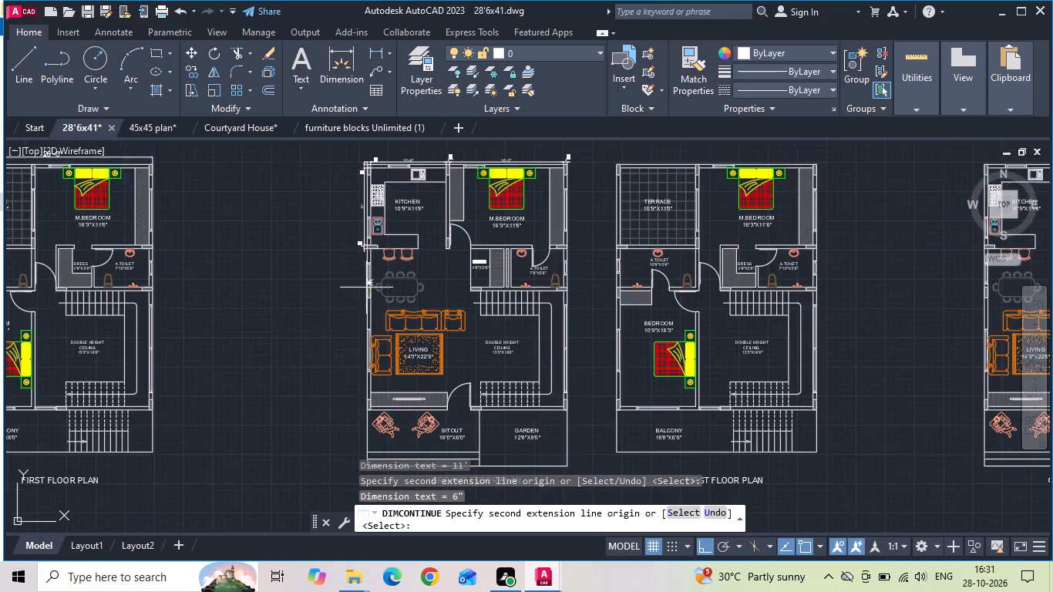
scroll(347, 446, "up", 2)
scroll(365, 338, "up", 2)
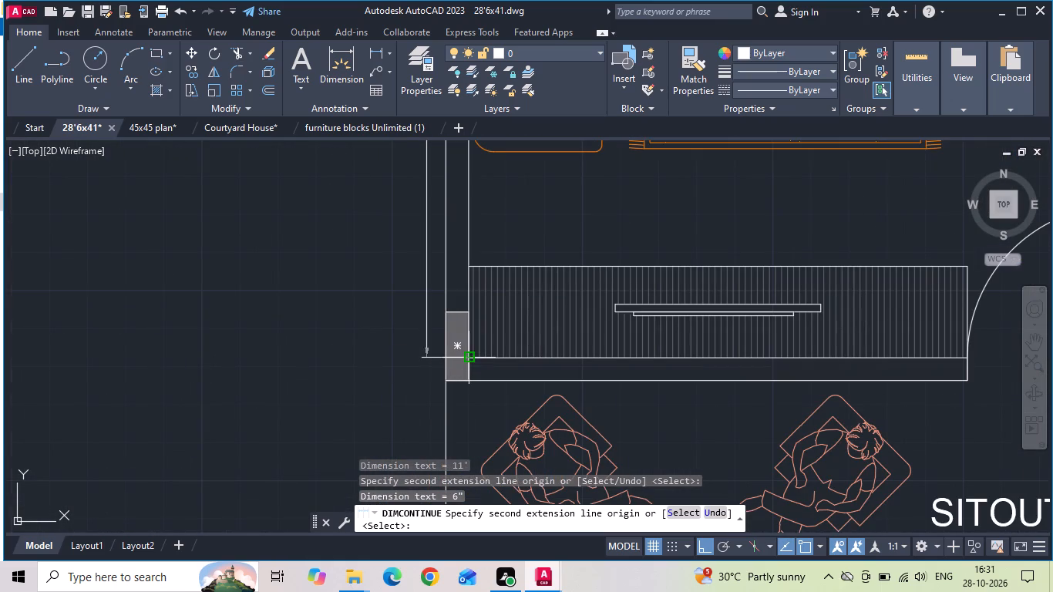
left_click(471, 357)
left_click(469, 381)
Finish the vertical chain with the sitout's depth and the front steps' depth, down to the plan's bottom corner.
scroll(341, 291, "down", 2)
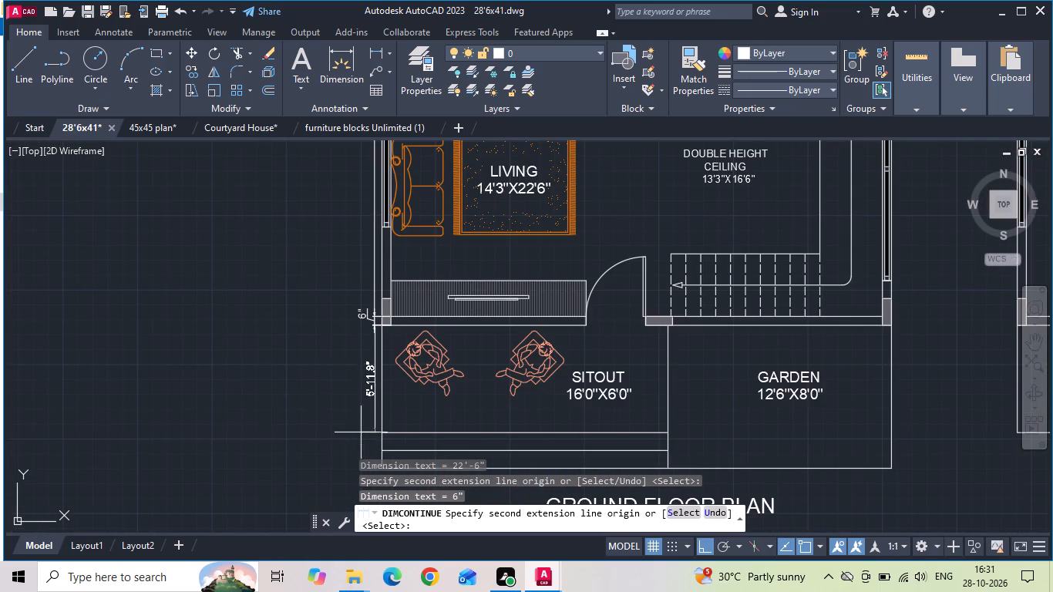
scroll(388, 434, "up", 3)
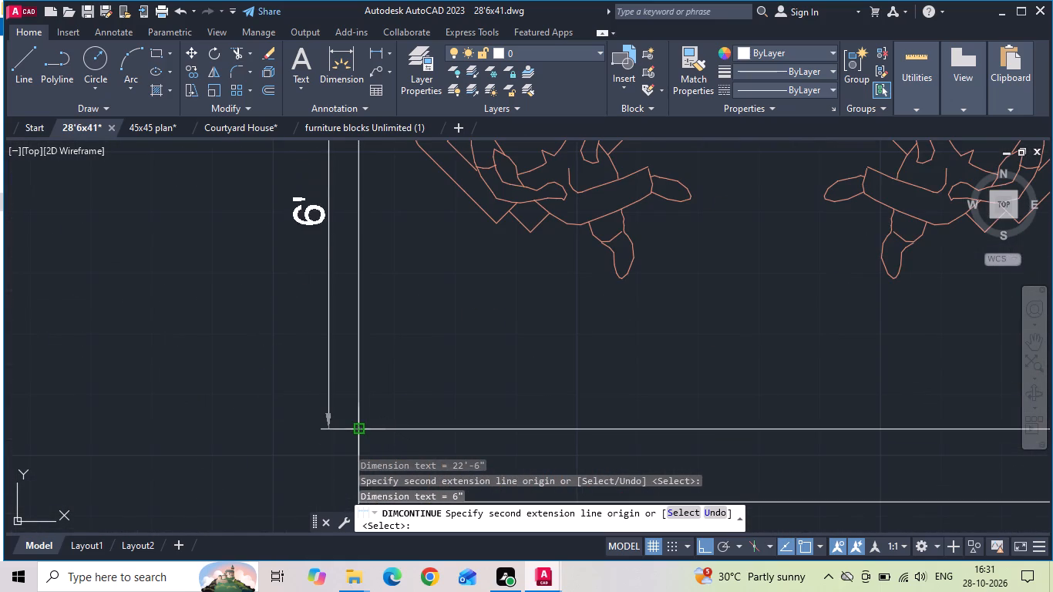
left_click(358, 429)
scroll(372, 253, "down", 2)
left_click(370, 378)
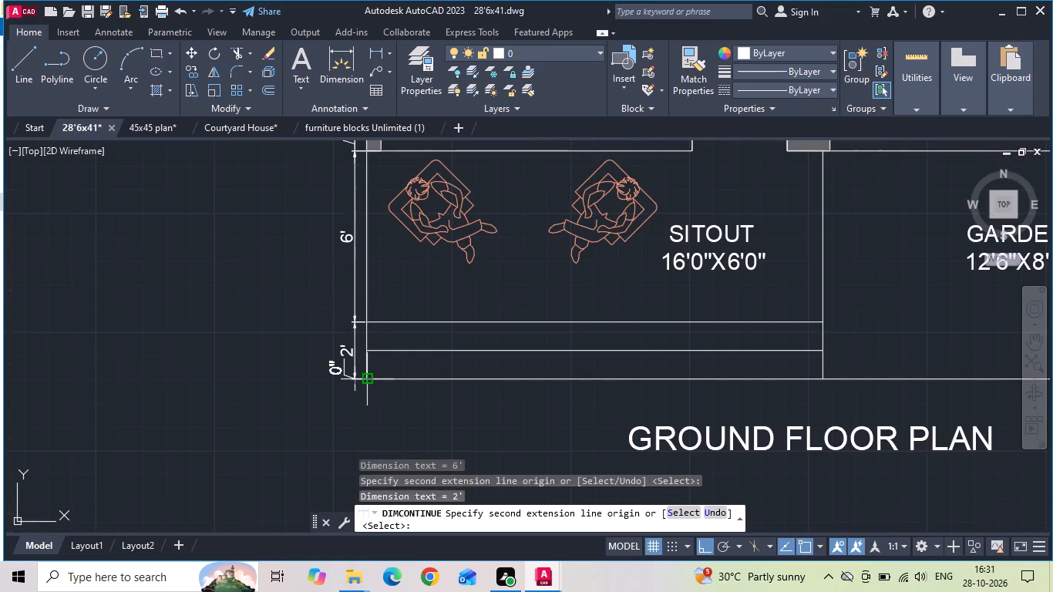
key("Escape")
Add an overall vertical linear dimension outside the left chain, from the steps' bottom corner to the kitchen's top outer corner.
key("d")
type("LI")
key("space")
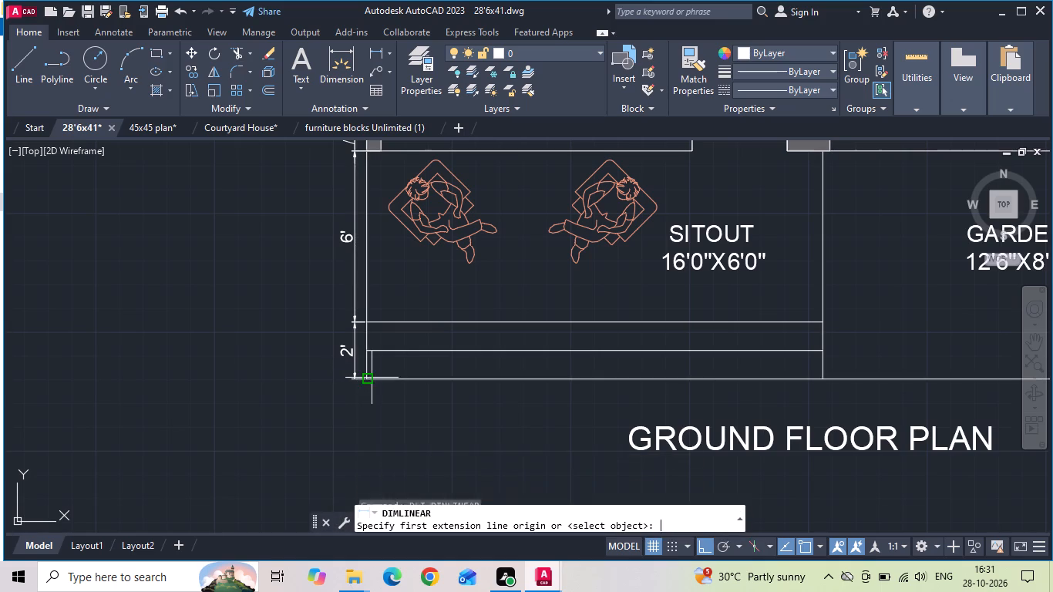
scroll(372, 380, "up", 2)
left_click(358, 378)
scroll(360, 428, "down", 5)
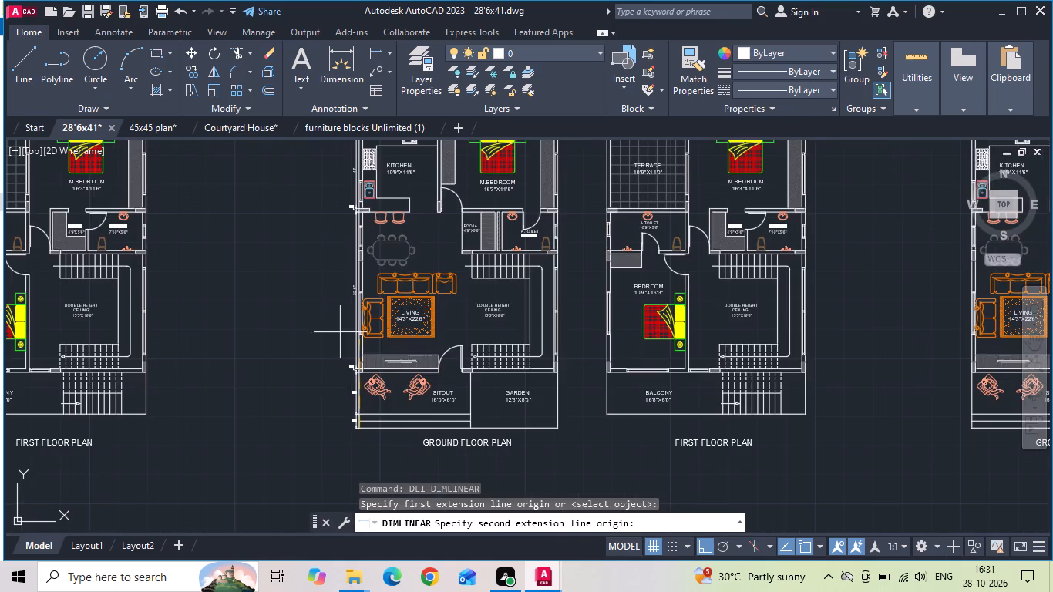
middle_click_drag(328, 265, 310, 421)
scroll(328, 264, "up", 3)
scroll(357, 338, "up", 3)
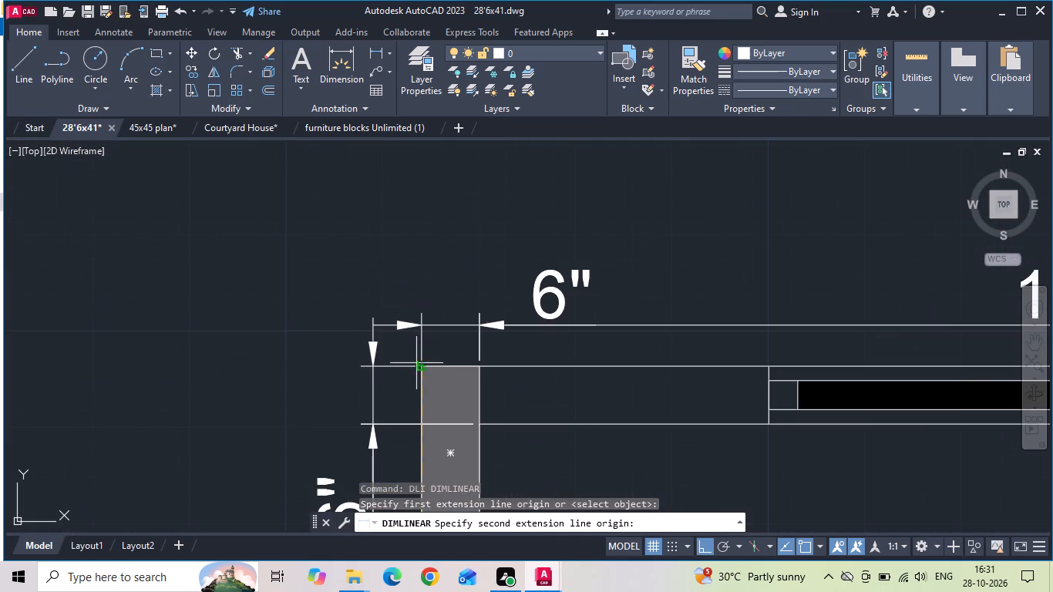
left_click(422, 370)
scroll(385, 221, "down", 7)
scroll(368, 320, "up", 3)
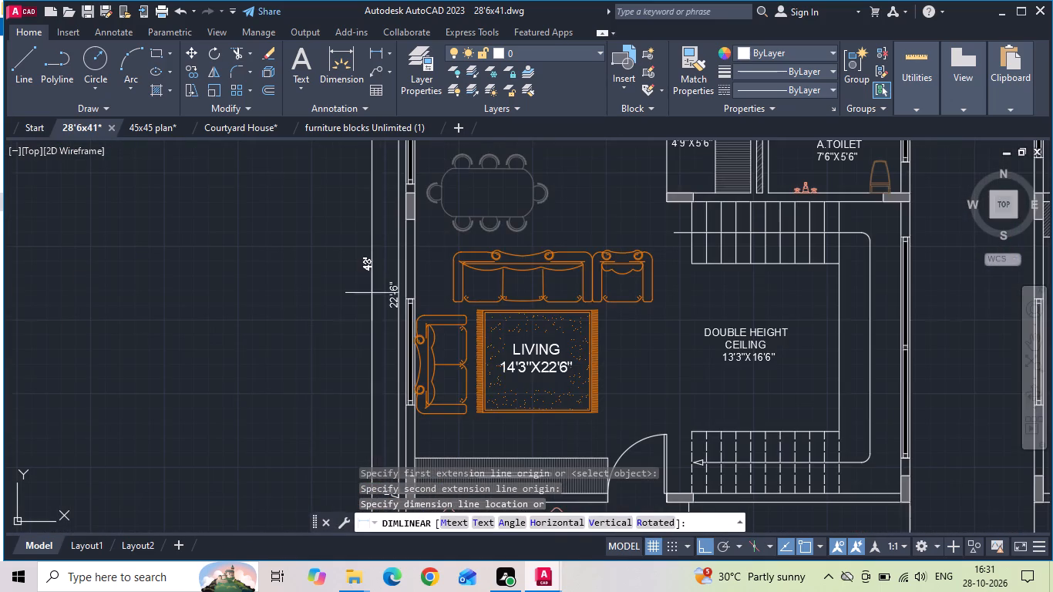
scroll(380, 267, "up", 1)
left_click(382, 262)
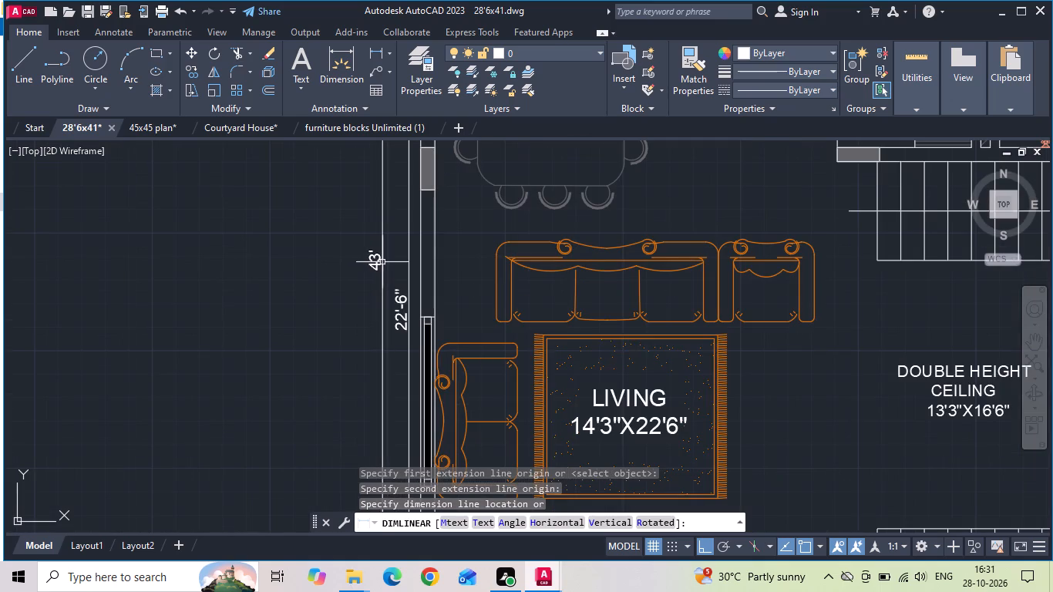
Add a horizontal linear dimension for the sitout's width below the front steps of the ground floor plan.
left_click(369, 54)
scroll(309, 203, "down", 3)
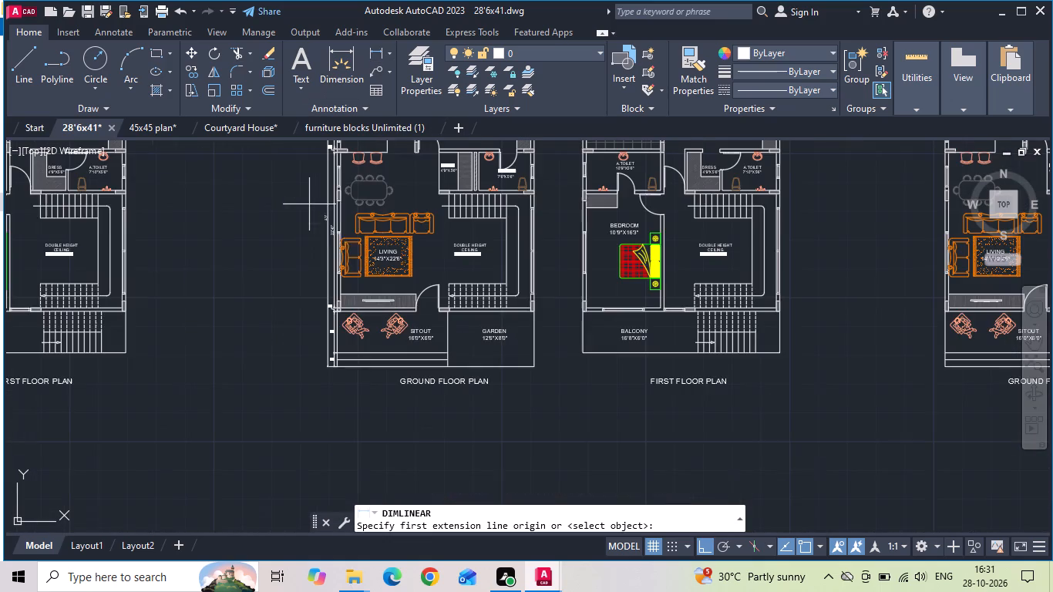
scroll(354, 358, "up", 3)
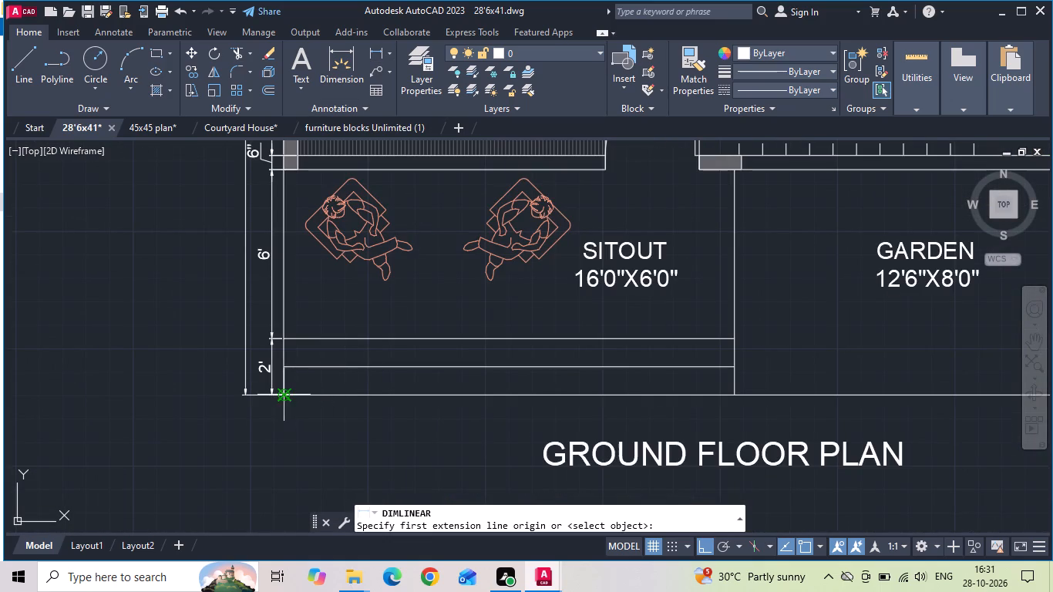
left_click(288, 396)
left_click(742, 394)
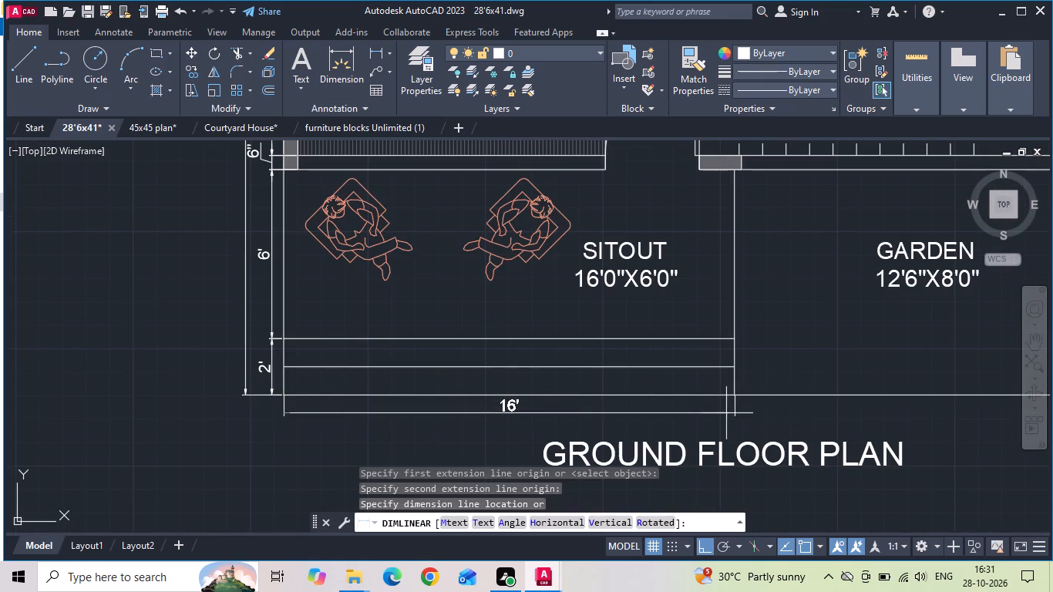
left_click(725, 416)
Continue the bottom dimension across the garden's width to the plan's outer corner.
key("d")
type("IMCN")
type("T")
key("space")
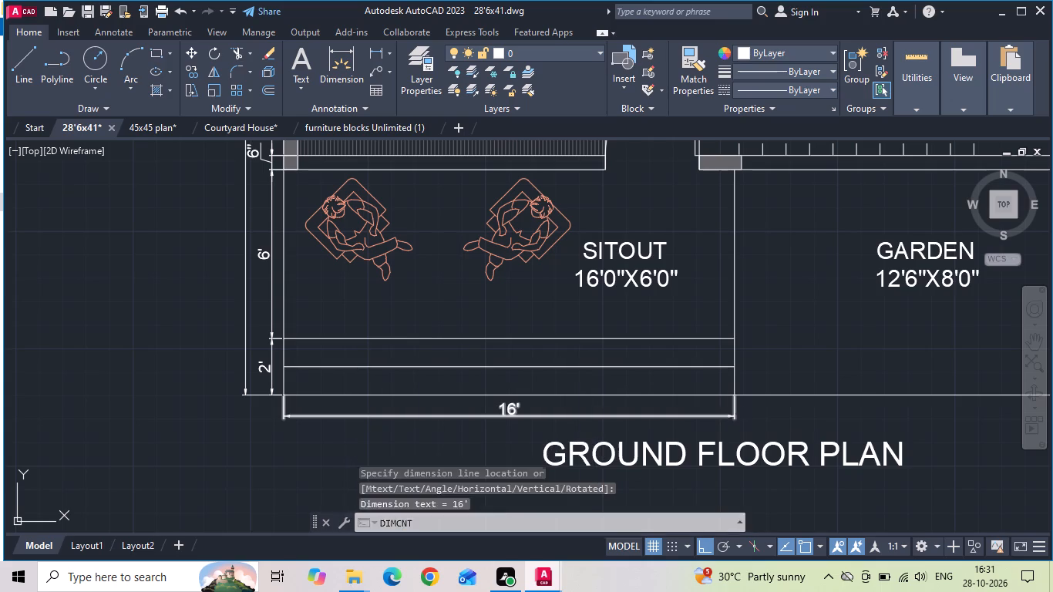
scroll(521, 414, "down", 2)
scroll(765, 422, "up", 2)
left_click(711, 383)
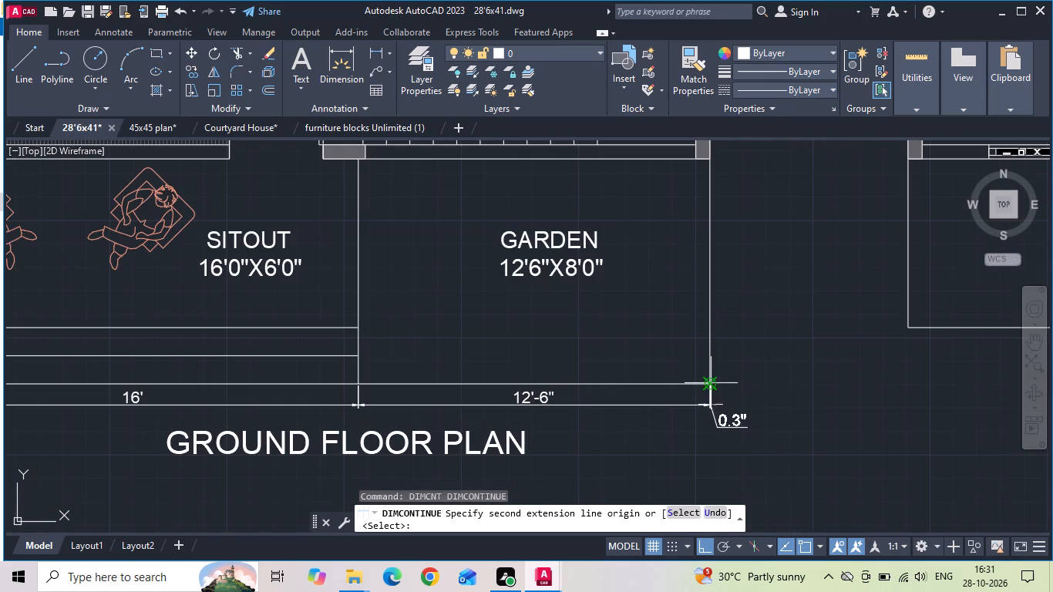
key("Escape")
Add a vertical linear dimension for the garden's depth along its outer side.
type("DLI")
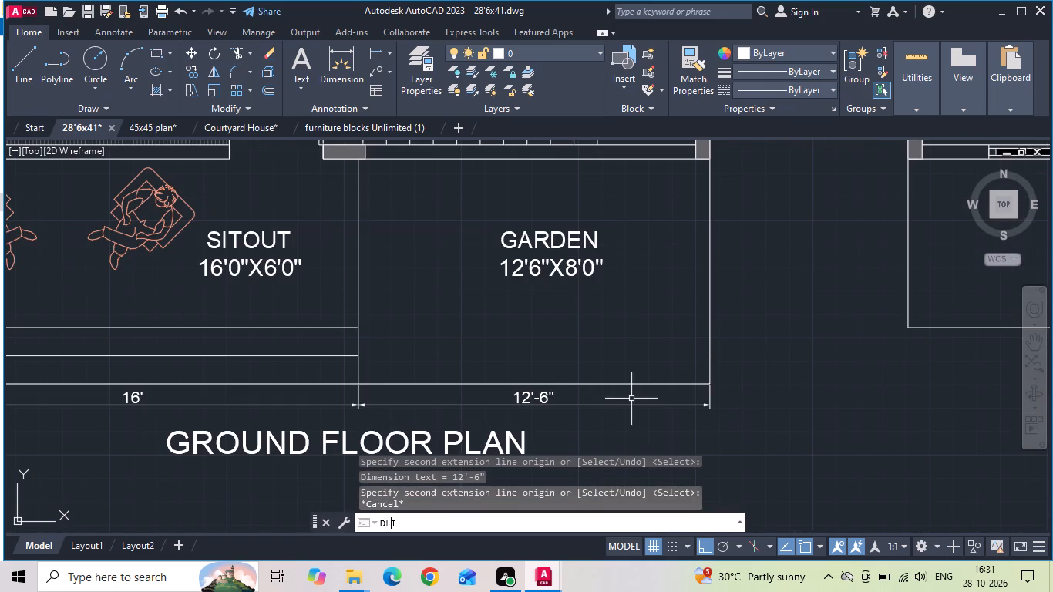
key("space")
left_click_drag(712, 384, 712, 366)
left_click(712, 157)
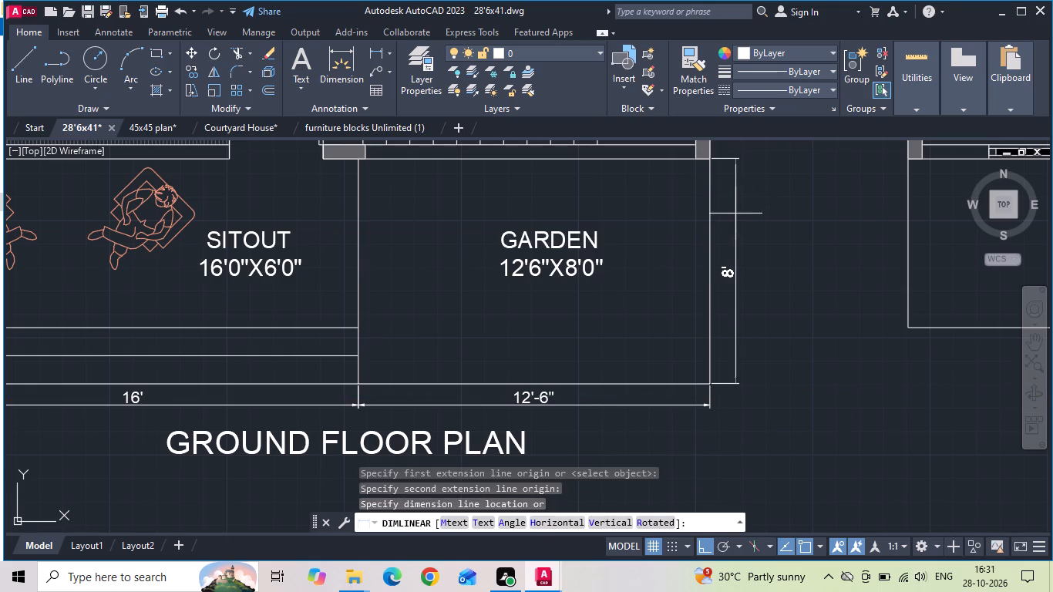
left_click(729, 214)
Continue the garden-side vertical chain upward across the front wall, the double height area and the wall below the attached toilet.
type("DIMCNT")
key("space")
middle_click_drag(769, 178, 675, 379)
scroll(636, 308, "up", 3)
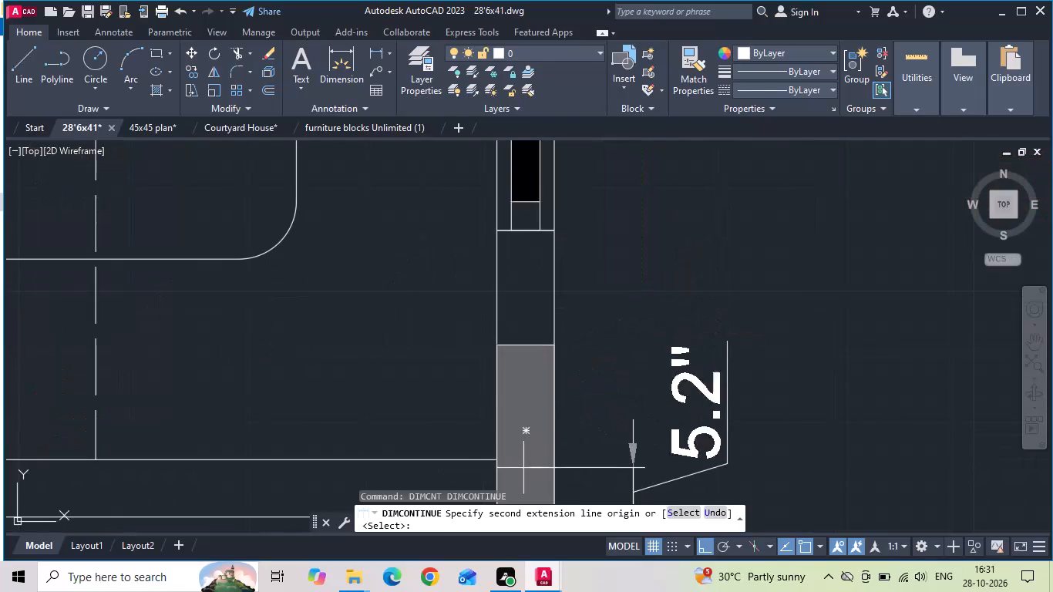
left_click(499, 458)
scroll(543, 366, "down", 3)
middle_click_drag(571, 255, 542, 441)
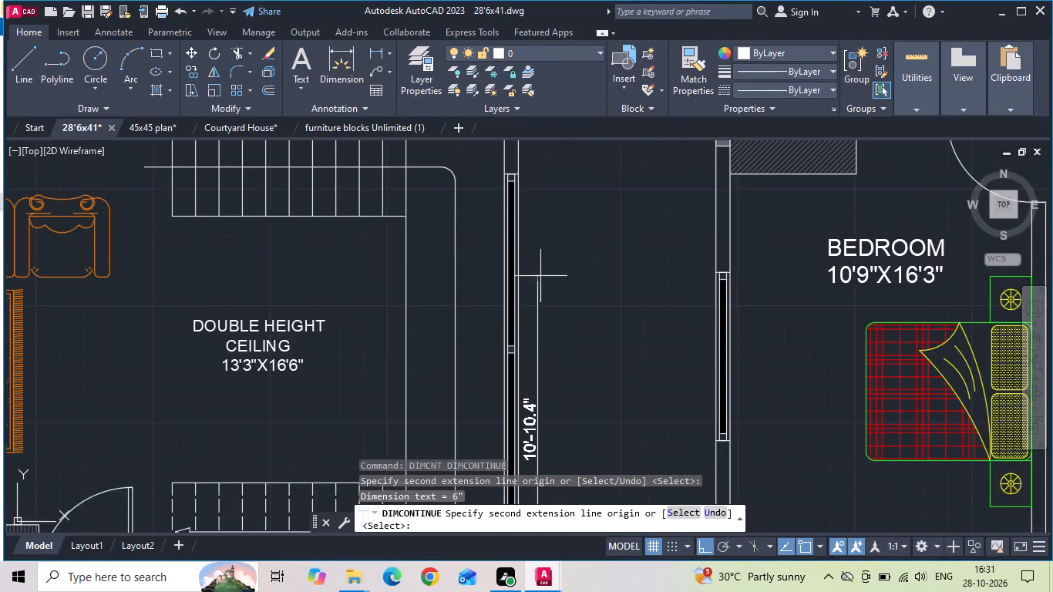
middle_click_drag(537, 255, 529, 473)
scroll(513, 355, "up", 2)
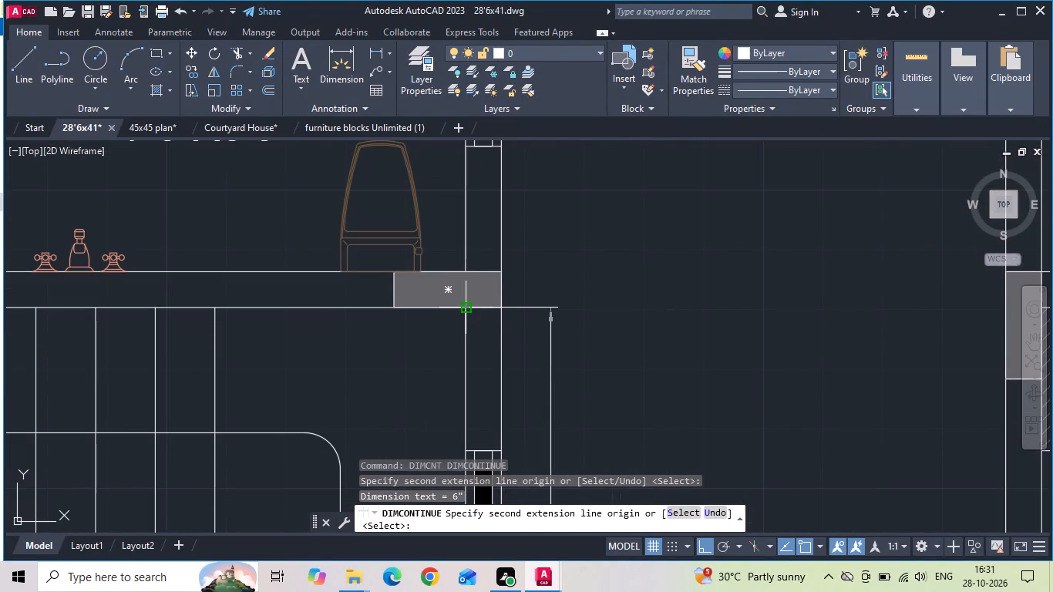
left_click(466, 308)
left_click(502, 274)
Continue the right-side chain up across the attached toilet, the wall above it, the master bedroom and the top wall.
scroll(543, 384, "down", 1)
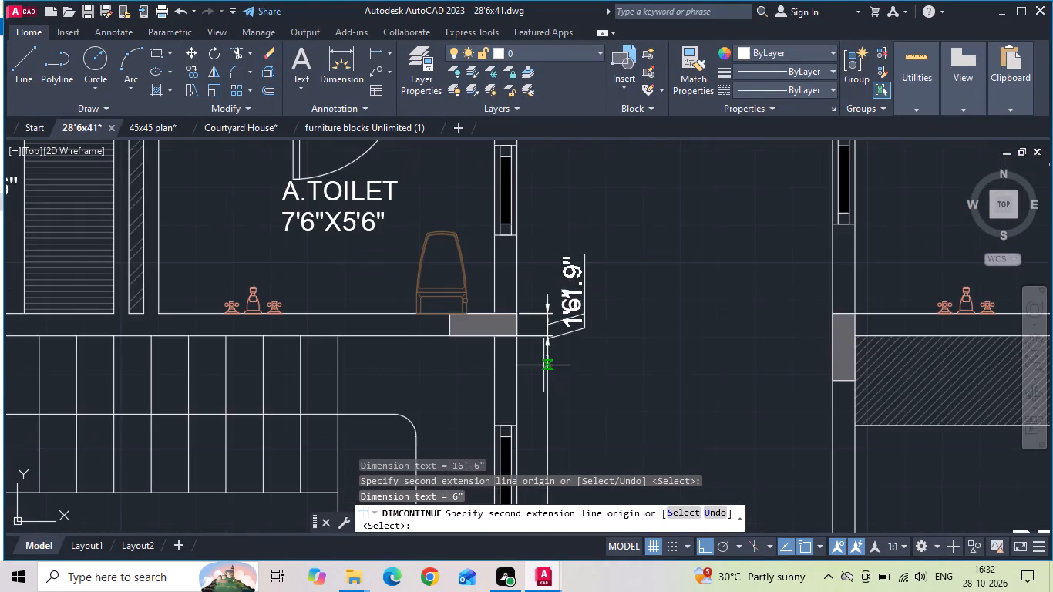
middle_click_drag(543, 237, 520, 424)
scroll(502, 254, "up", 1)
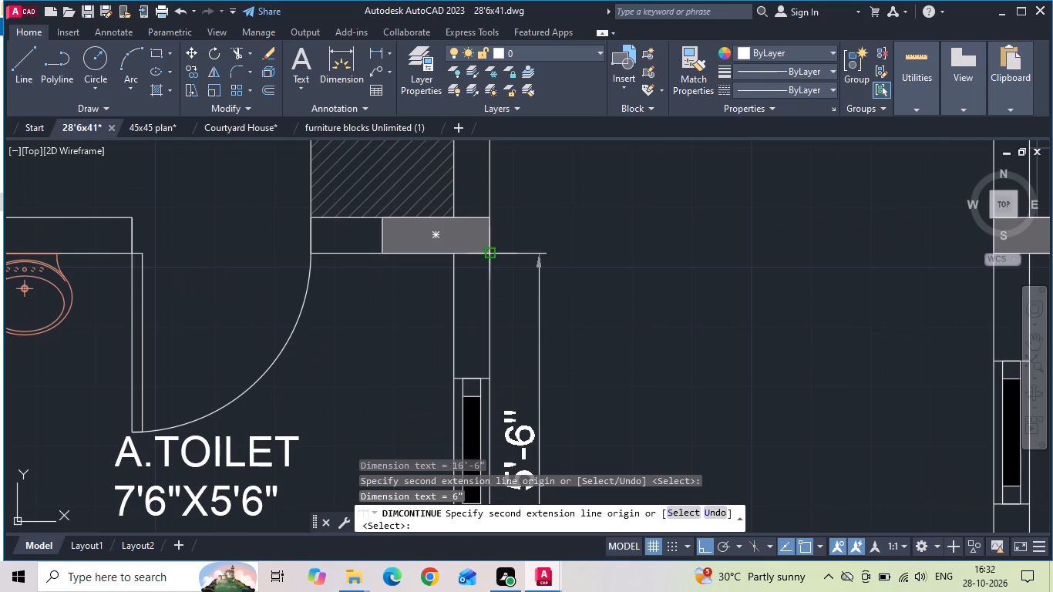
left_click(493, 251)
left_click(493, 220)
scroll(507, 330, "down", 1)
middle_click_drag(507, 202, 504, 427)
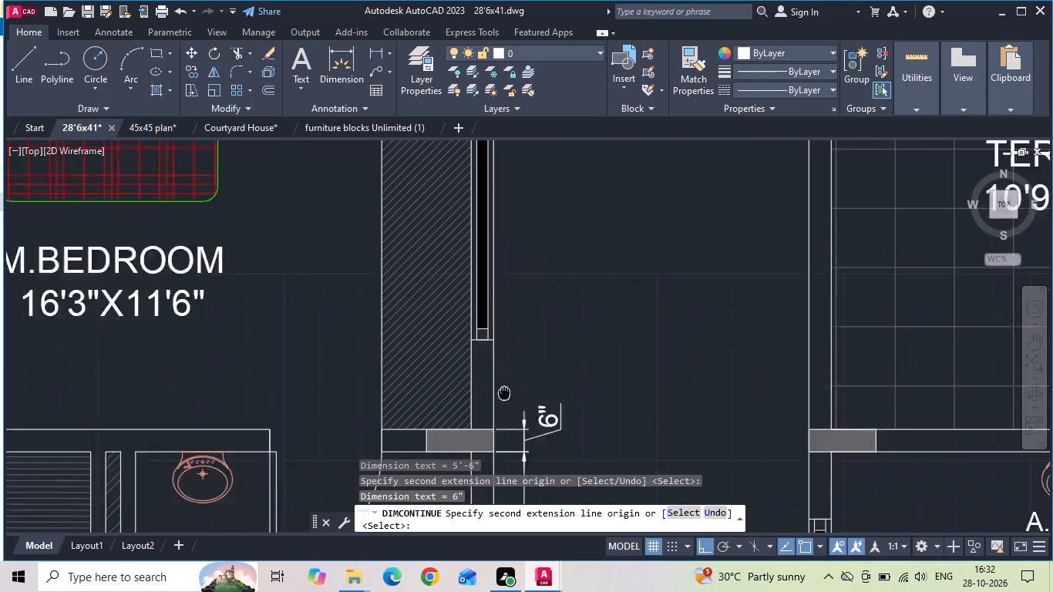
middle_click_drag(504, 427, 503, 481)
middle_click_drag(499, 263, 496, 409)
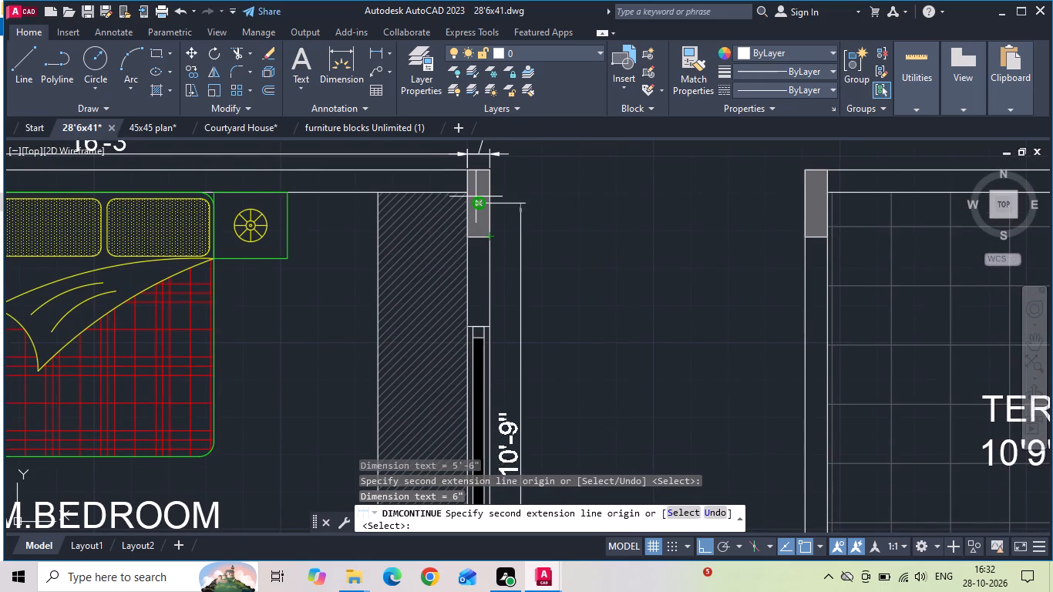
left_click(469, 193)
left_click(487, 172)
key("Escape")
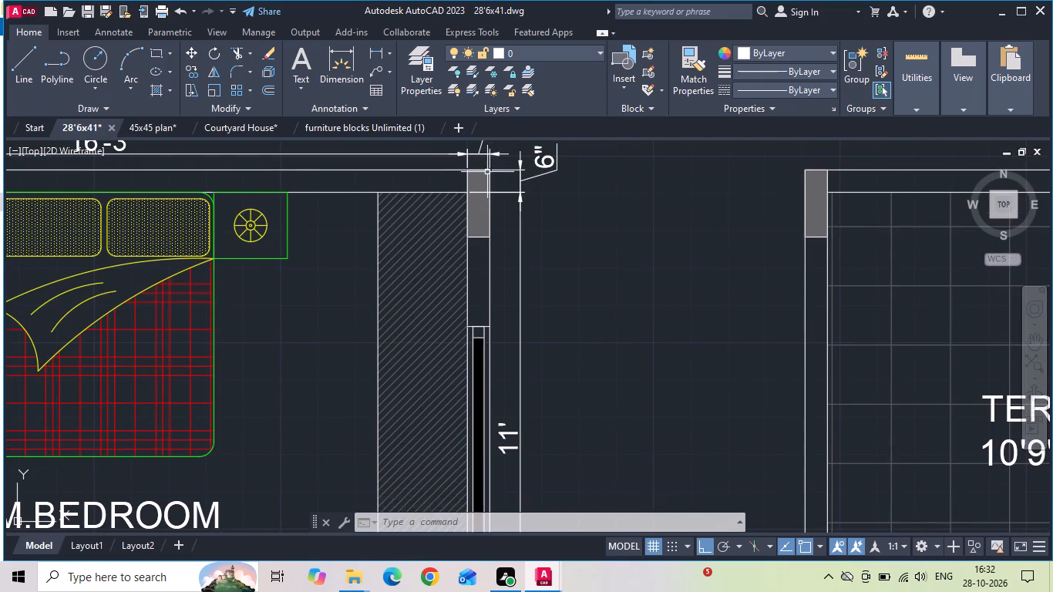
Add an overall vertical linear dimension outside the right-side chain, from the master bedroom's top outer corner to the garden's bottom corner.
left_click(374, 50)
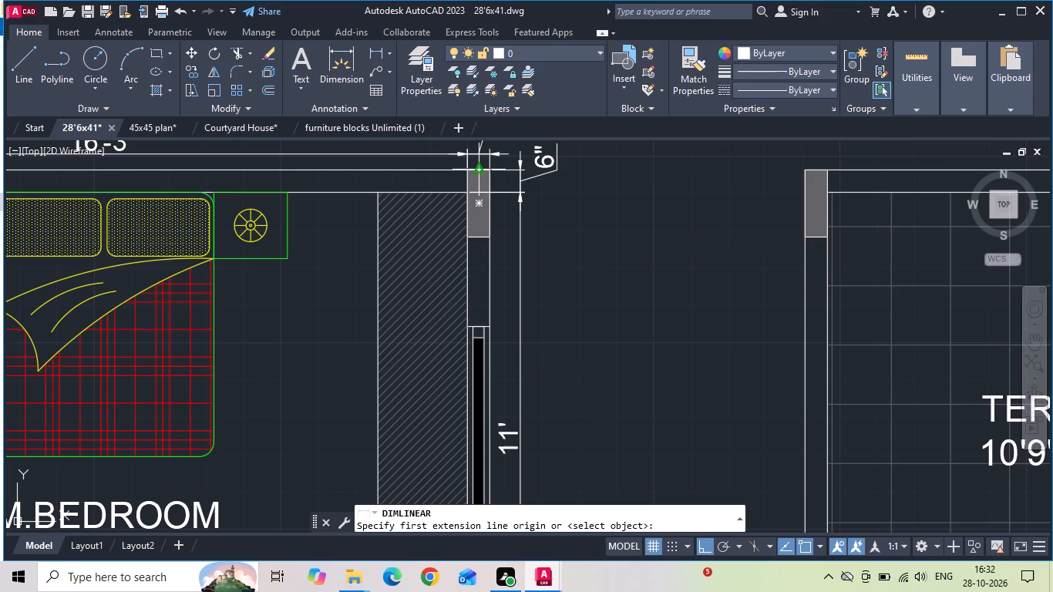
left_click(489, 171)
scroll(558, 129, "down", 7)
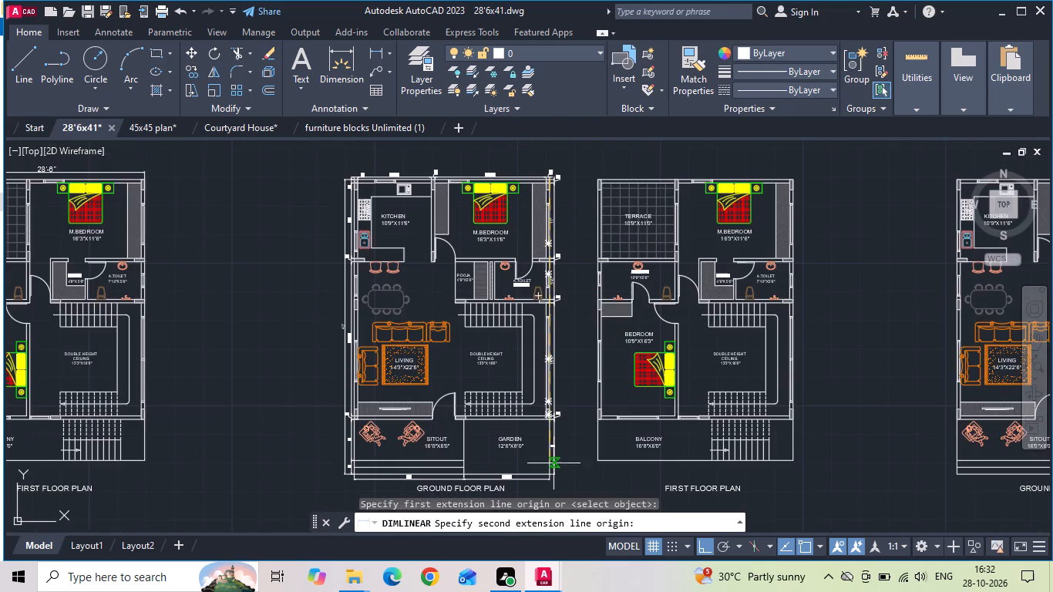
scroll(546, 479, "up", 3)
left_click(568, 459)
scroll(613, 433, "down", 1)
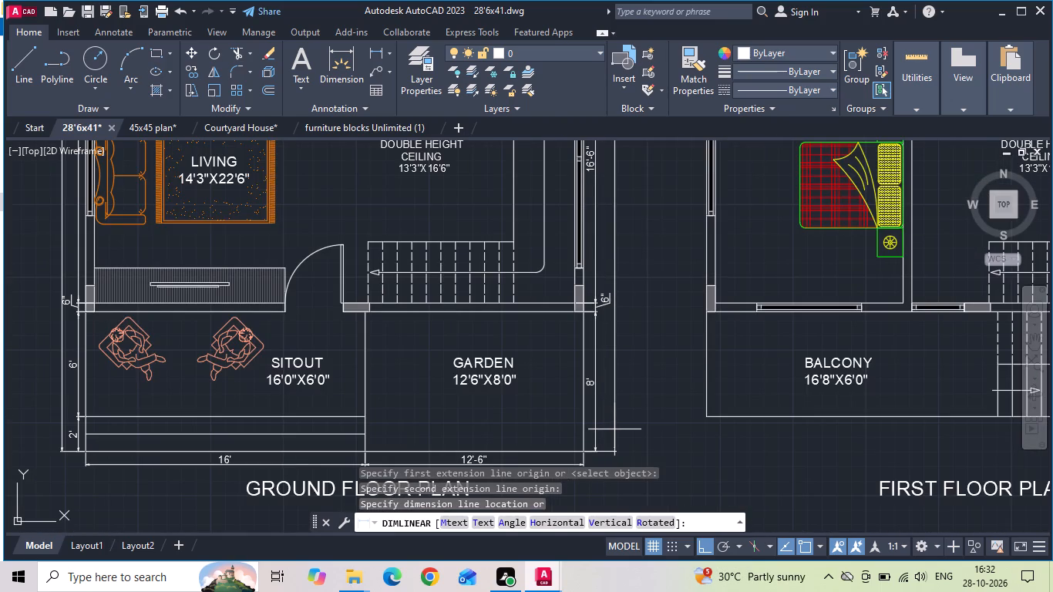
left_click(614, 429)
Add an overall horizontal linear dimension above the ground floor plan's top chain, from the kitchen's outer corner to the master bedroom's outer corner.
scroll(615, 435, "down", 1)
middle_click_drag(581, 314, 560, 476)
scroll(473, 304, "down", 1)
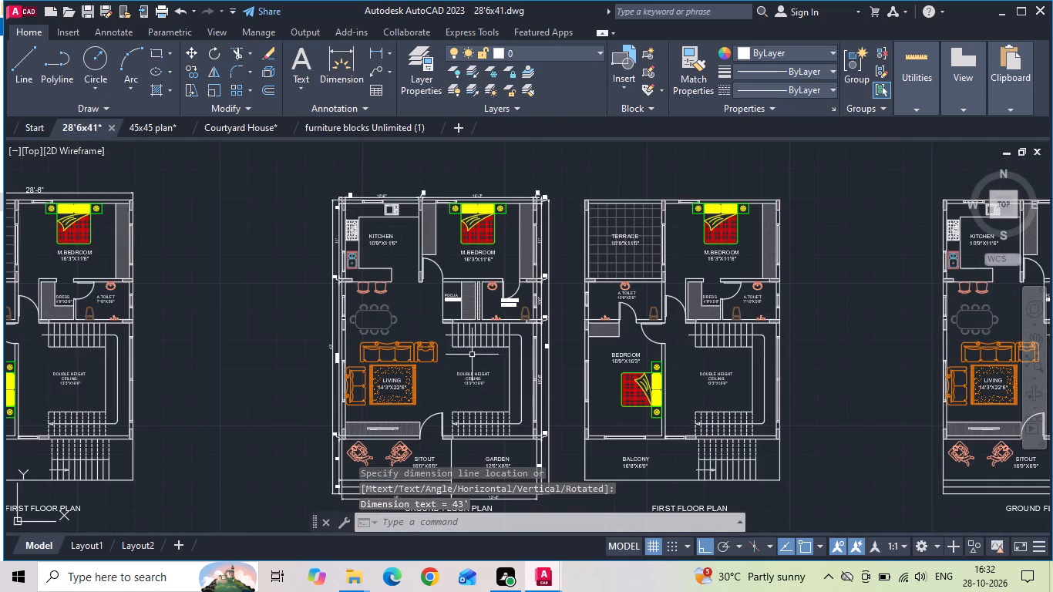
scroll(419, 183, "up", 3)
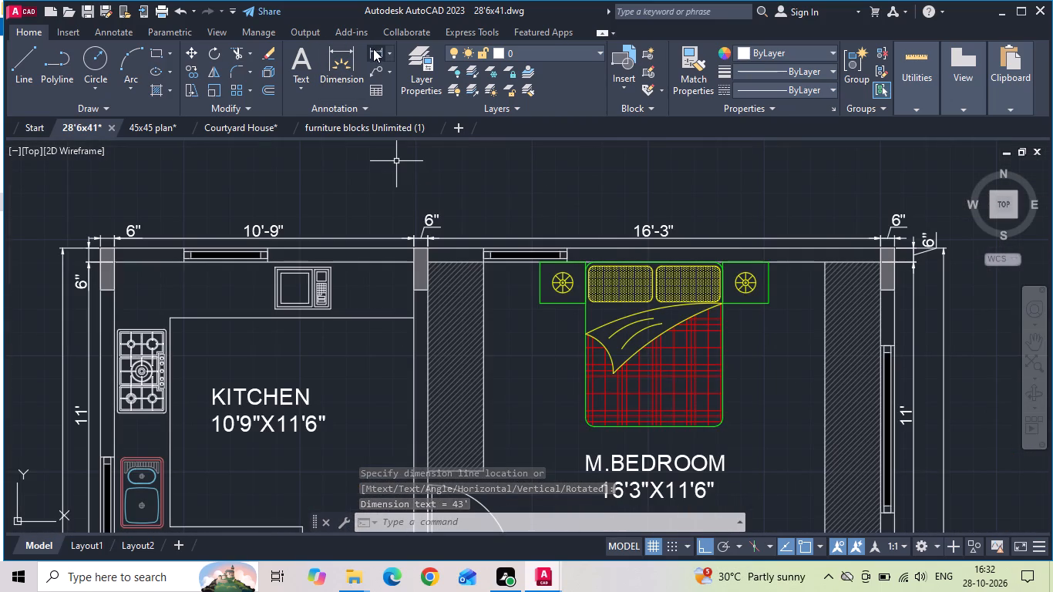
left_click(375, 49)
scroll(98, 225, "up", 3)
left_click(106, 311)
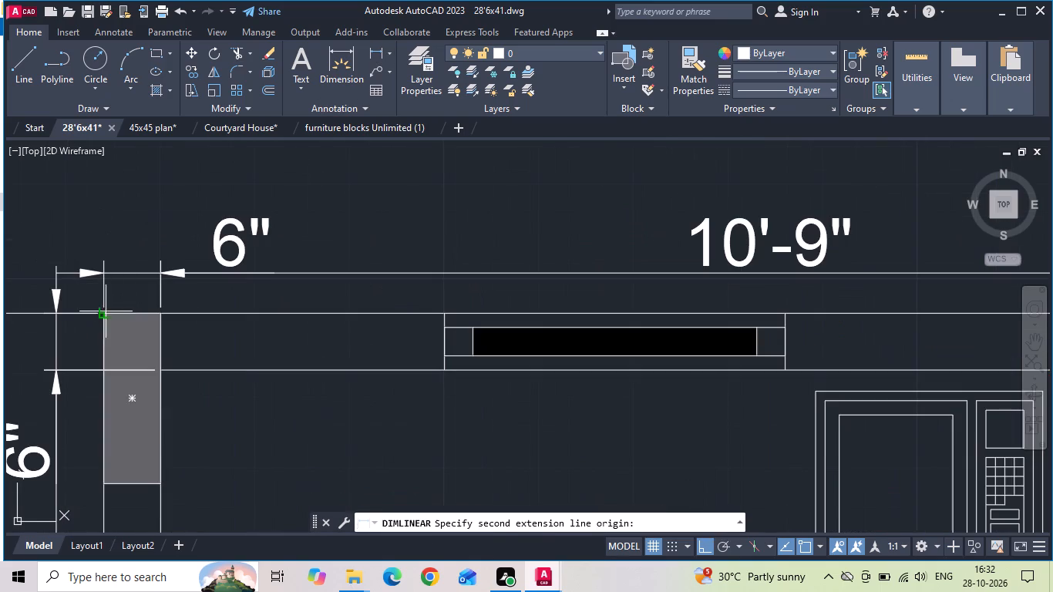
scroll(106, 311, "down", 3)
middle_click_drag(601, 300, 450, 276)
scroll(768, 312, "up", 1)
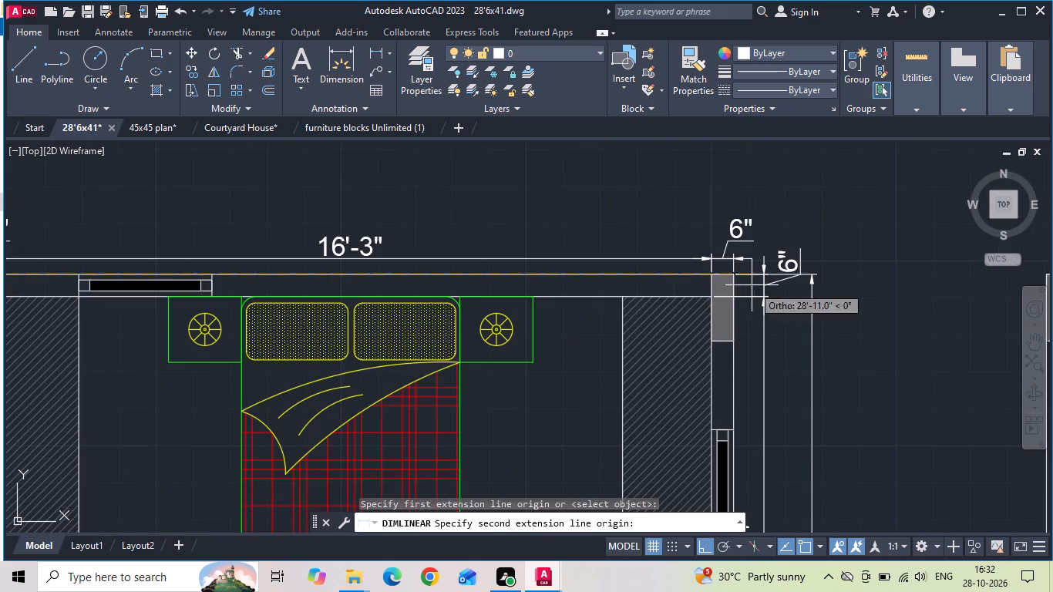
left_click(732, 277)
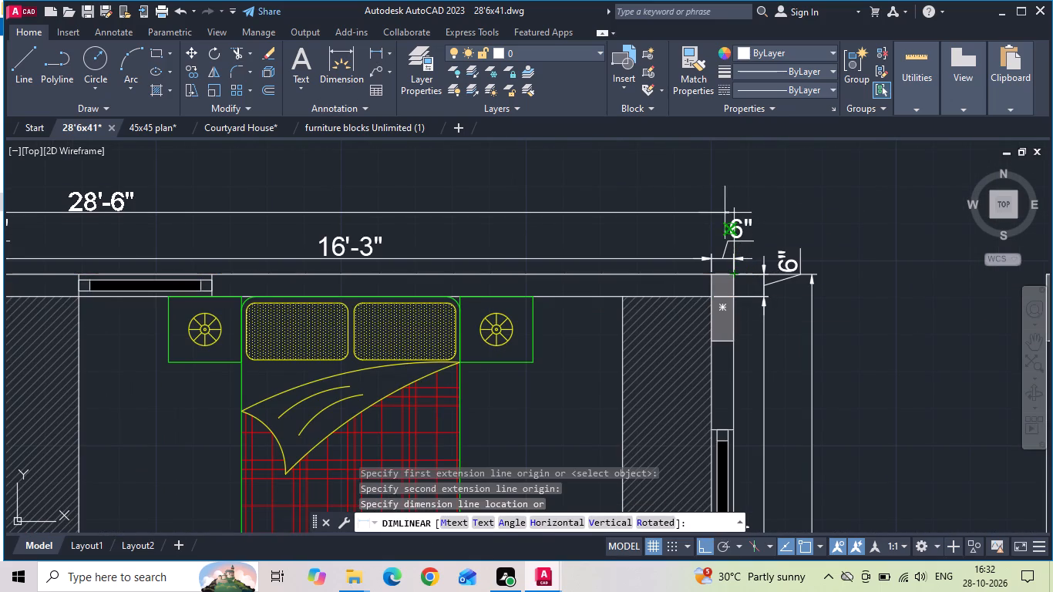
left_click(722, 210)
Add a vertical linear dimension for the balcony's depth along its left side on the adjacent first floor plan.
scroll(520, 213, "down", 2)
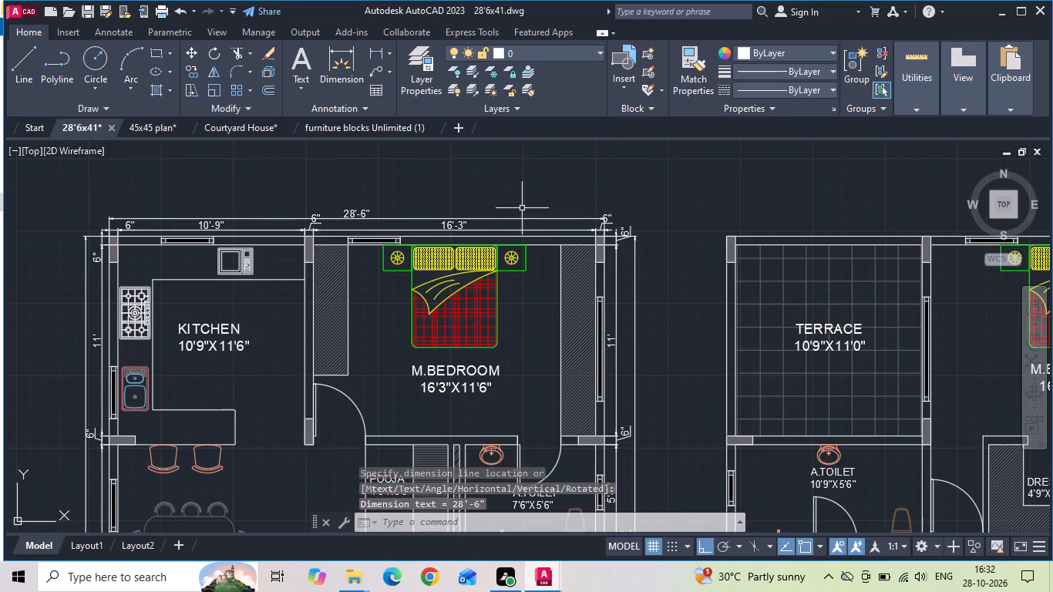
scroll(545, 195, "down", 2)
middle_click_drag(500, 350, 473, 290)
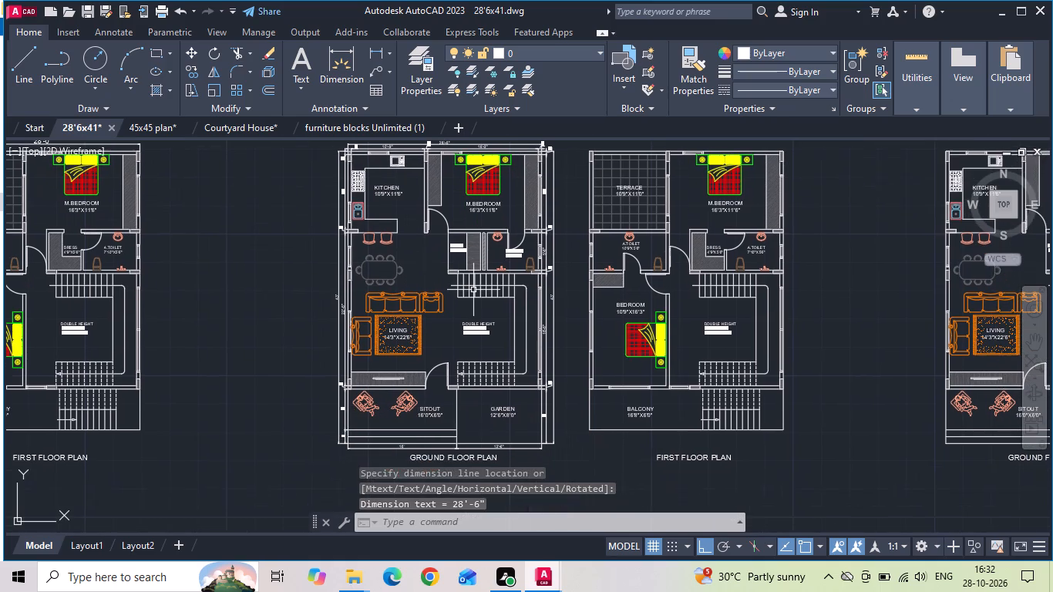
key("d")
type("LI")
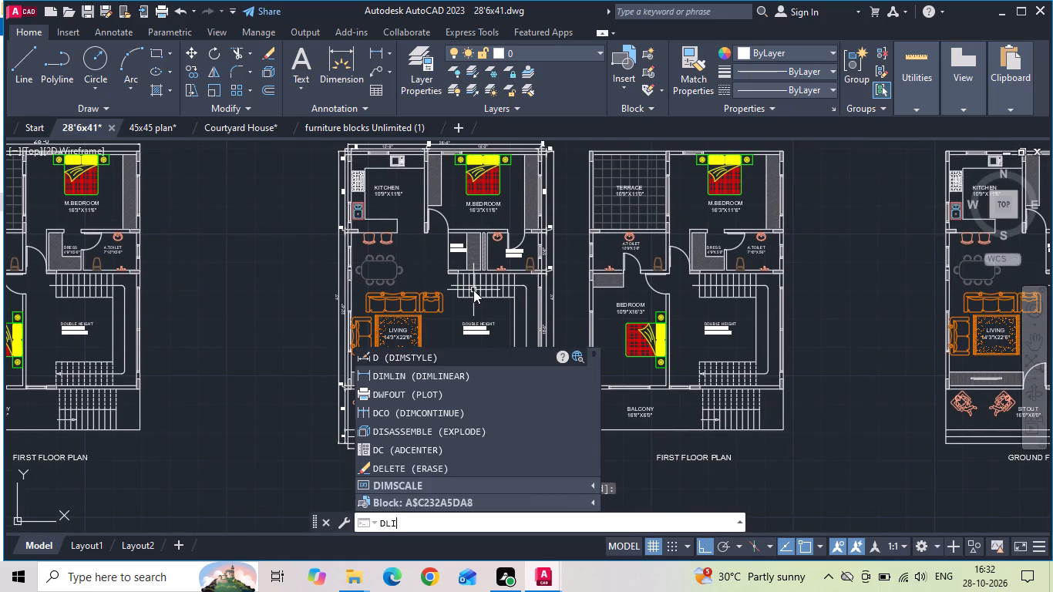
key("space")
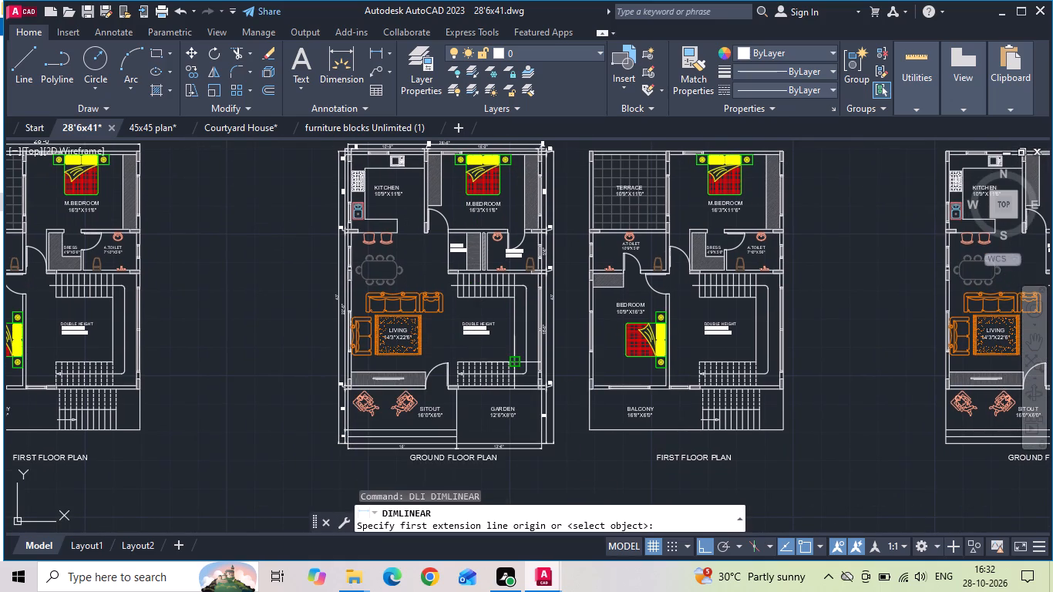
scroll(600, 429, "up", 3)
left_click_drag(561, 439, 561, 439)
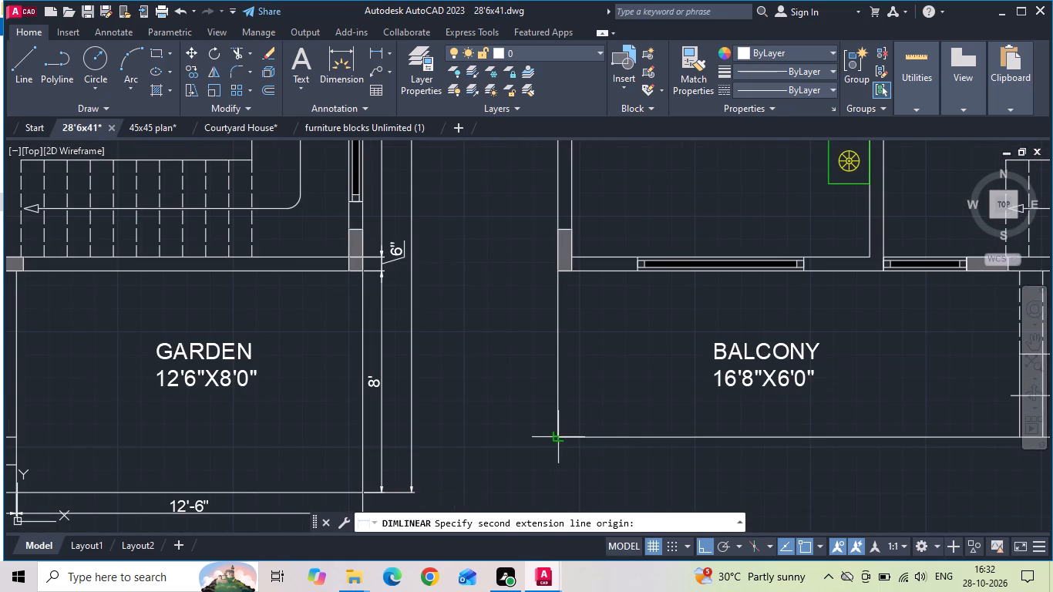
left_click_drag(561, 439, 558, 423)
left_click(554, 271)
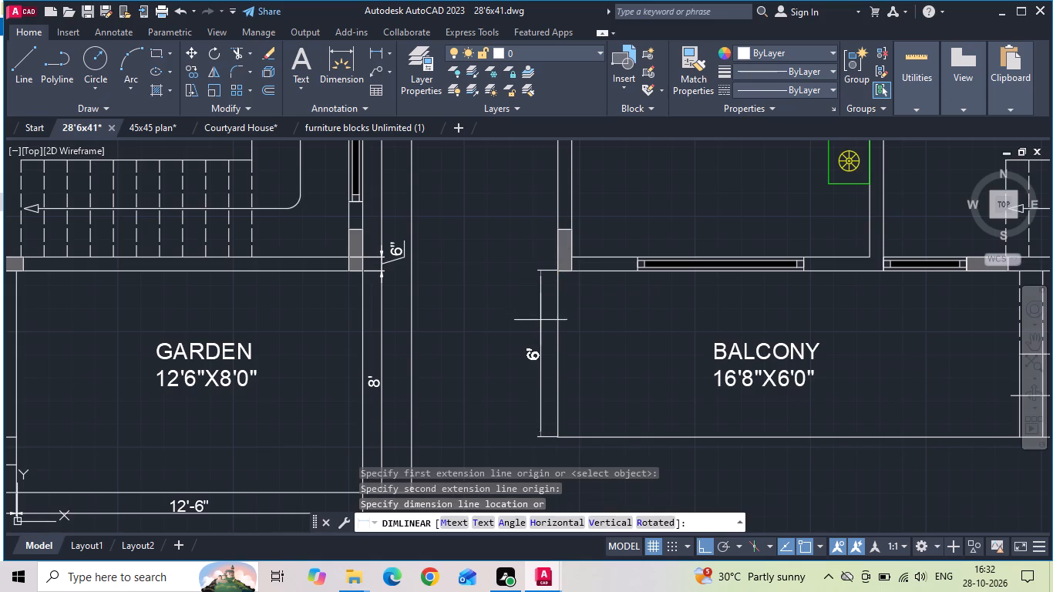
left_click(545, 328)
Continue the balcony's vertical dimension chain upward across the front wall, the bedroom and the wall below the attached toilet.
type("DIM")
type("CNT")
key("space")
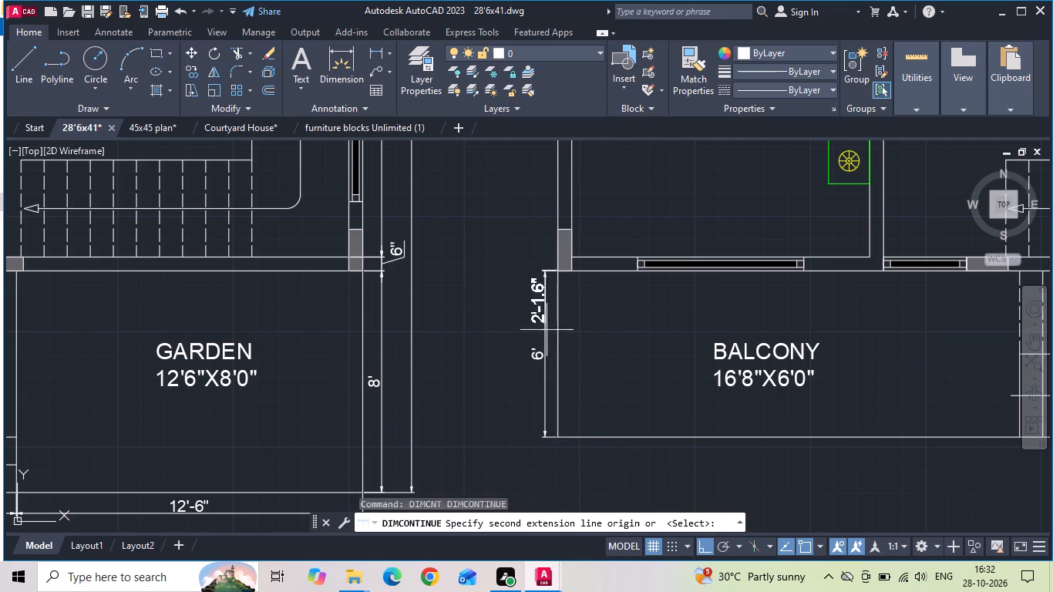
scroll(577, 254, "up", 2)
left_click(567, 262)
middle_click_drag(548, 297, 522, 394)
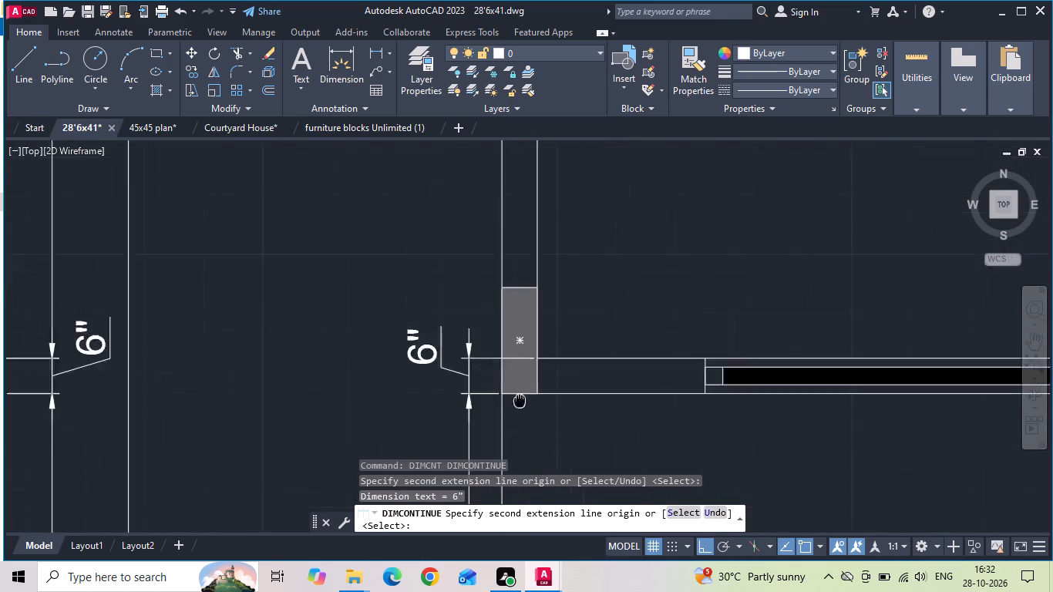
scroll(508, 428, "down", 2)
middle_click_drag(507, 222, 504, 414)
middle_click_drag(500, 227, 487, 377)
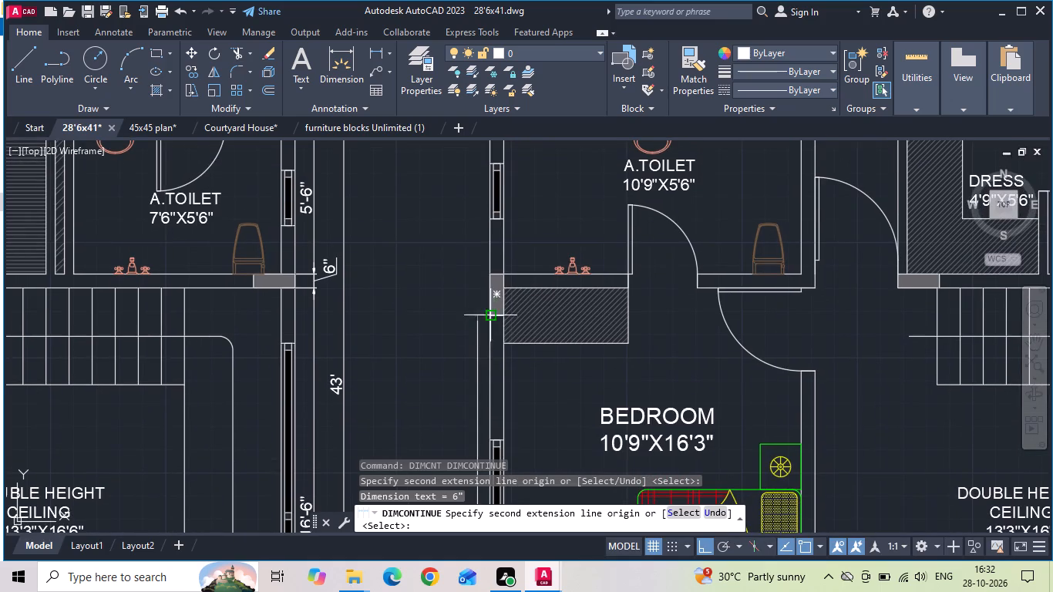
scroll(496, 304, "up", 2)
left_click(510, 261)
scroll(510, 261, "down", 3)
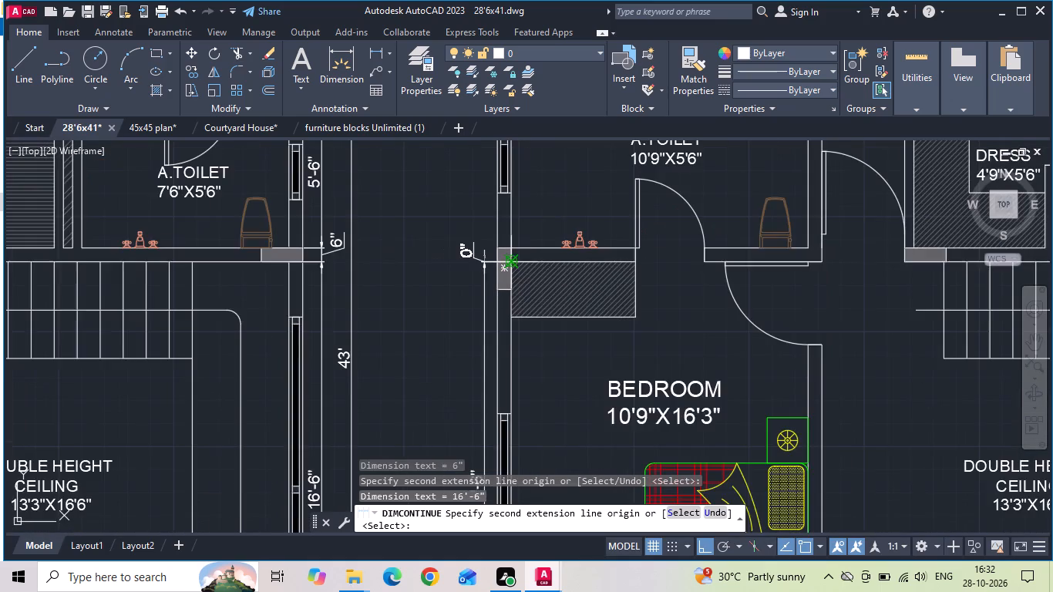
scroll(510, 261, "down", 1)
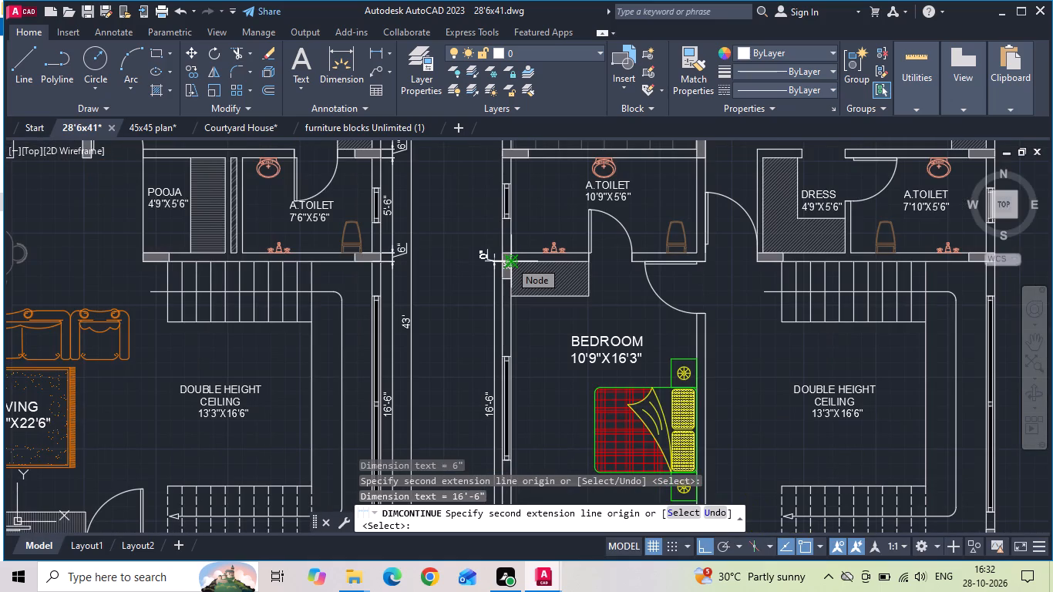
scroll(459, 239, "up", 1)
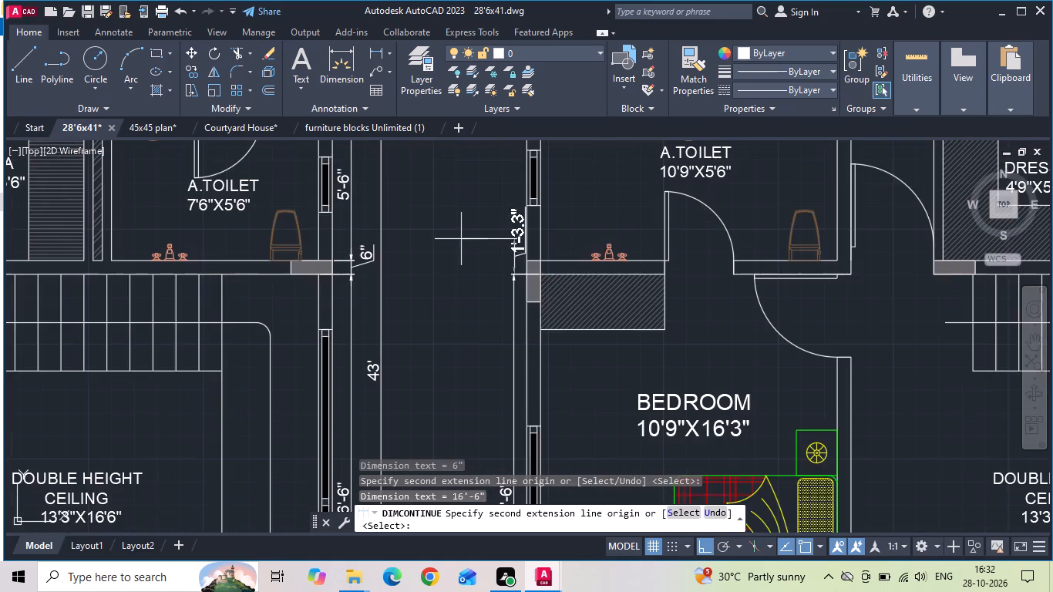
scroll(530, 258, "up", 3)
left_click(574, 267)
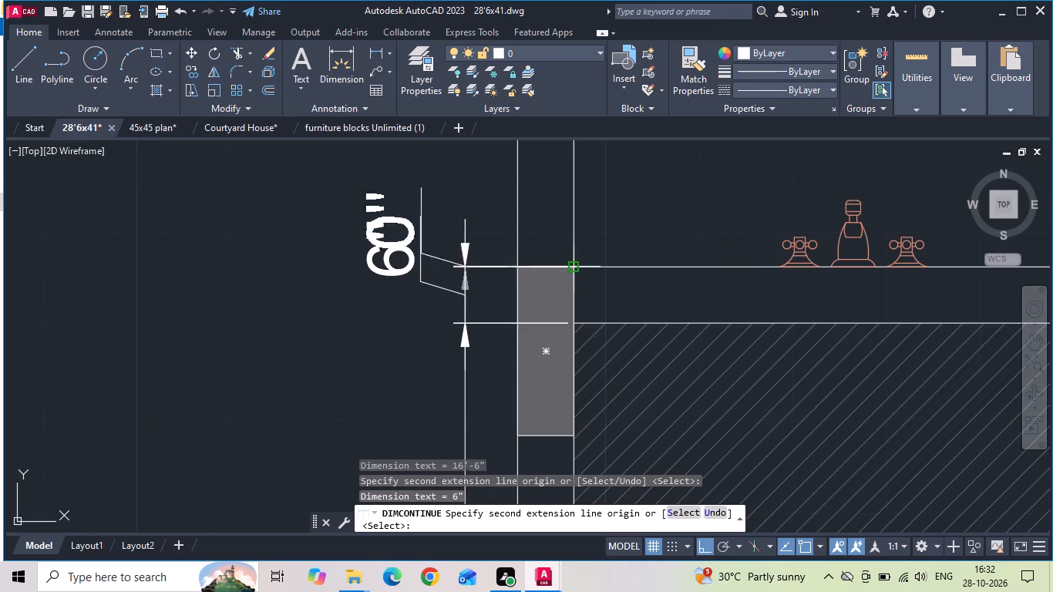
Continue the first floor's left-side chain up across the attached toilet, the wall above it, the terrace and the top wall.
scroll(511, 356, "down", 3)
scroll(523, 198, "up", 2)
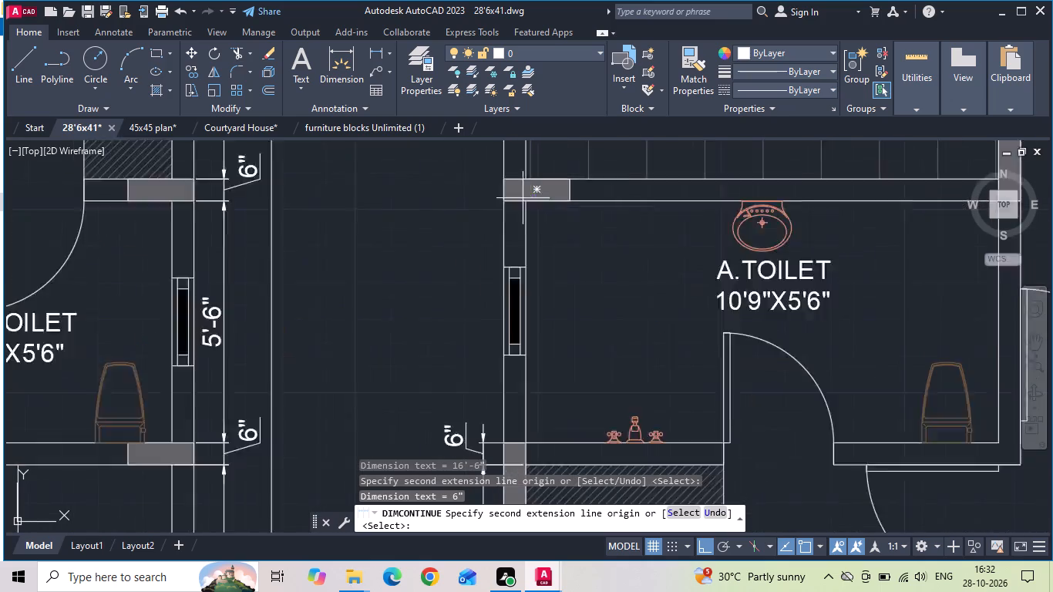
scroll(523, 198, "up", 1)
left_click(493, 201)
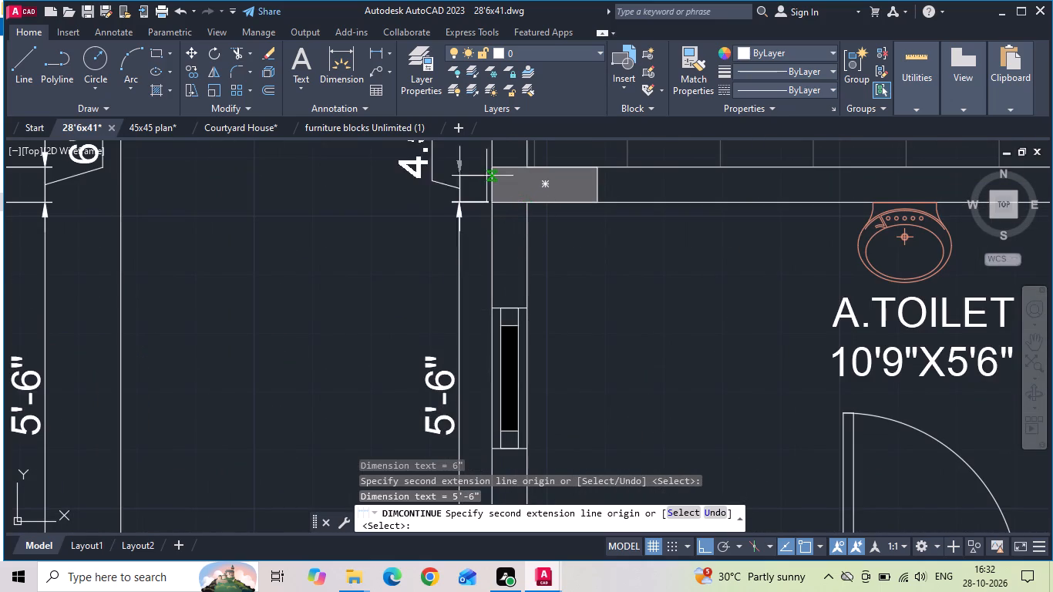
left_click(489, 163)
scroll(467, 328, "down", 3)
middle_click_drag(457, 217, 439, 385)
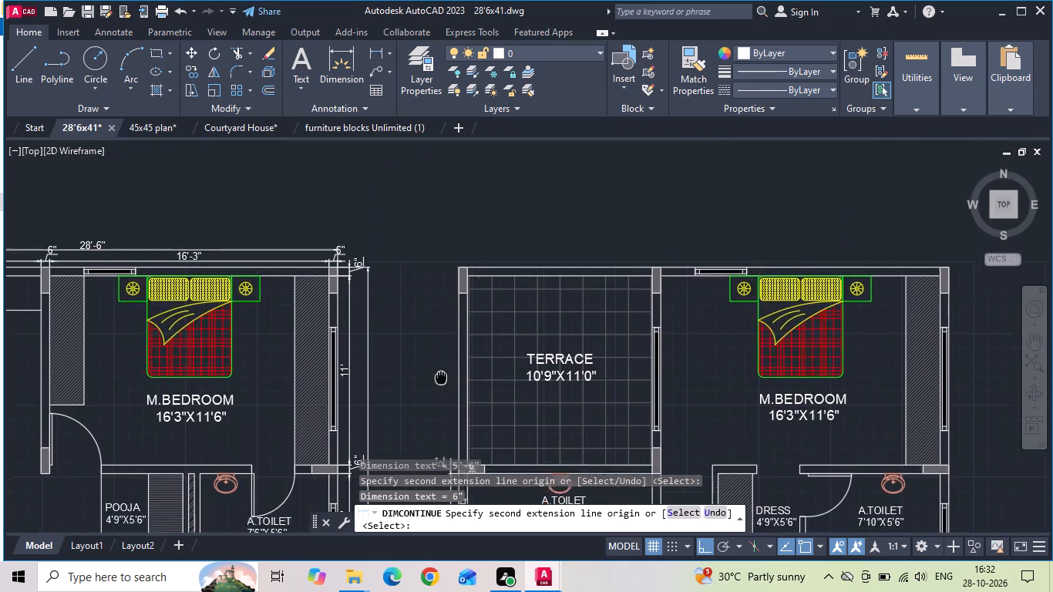
middle_click_drag(439, 385, 439, 386)
scroll(440, 304, "up", 3)
left_click(533, 270)
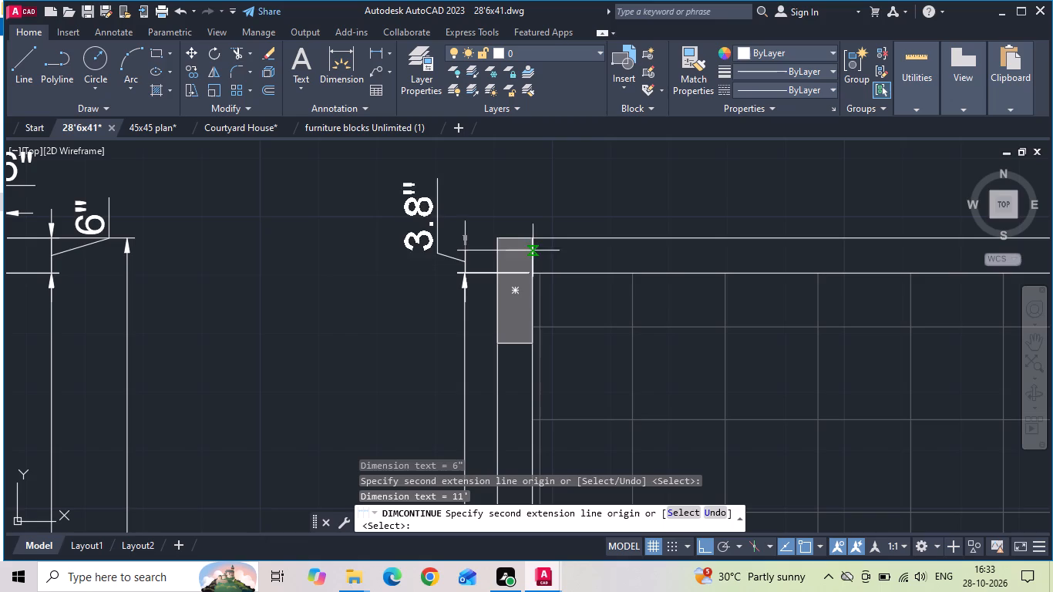
left_click(533, 237)
key("Escape")
Change the bedroom's size label to 10'9"X16'6" on the first floor plan with the detailed dimension chain.
scroll(466, 205, "down", 5)
scroll(520, 439, "up", 1)
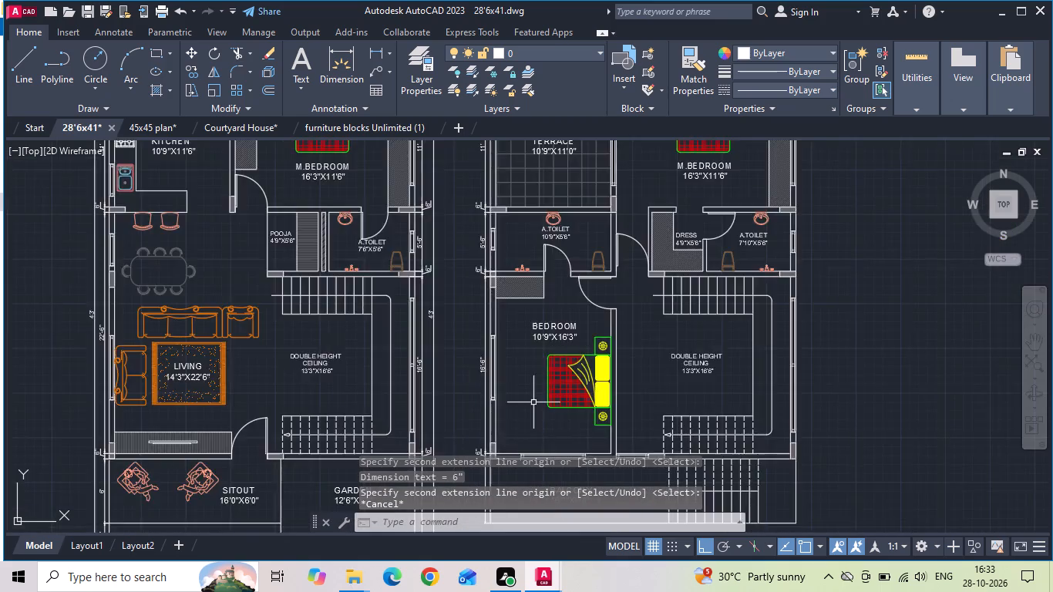
scroll(543, 389, "up", 2)
scroll(496, 268, "down", 1)
middle_click_drag(473, 359, 471, 296)
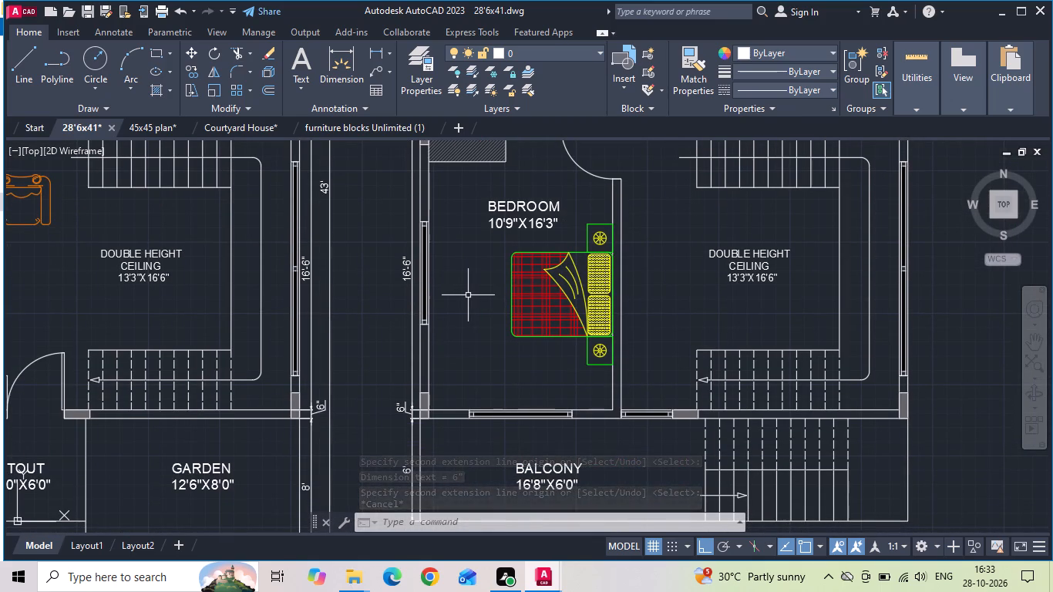
middle_click_drag(464, 298, 480, 375)
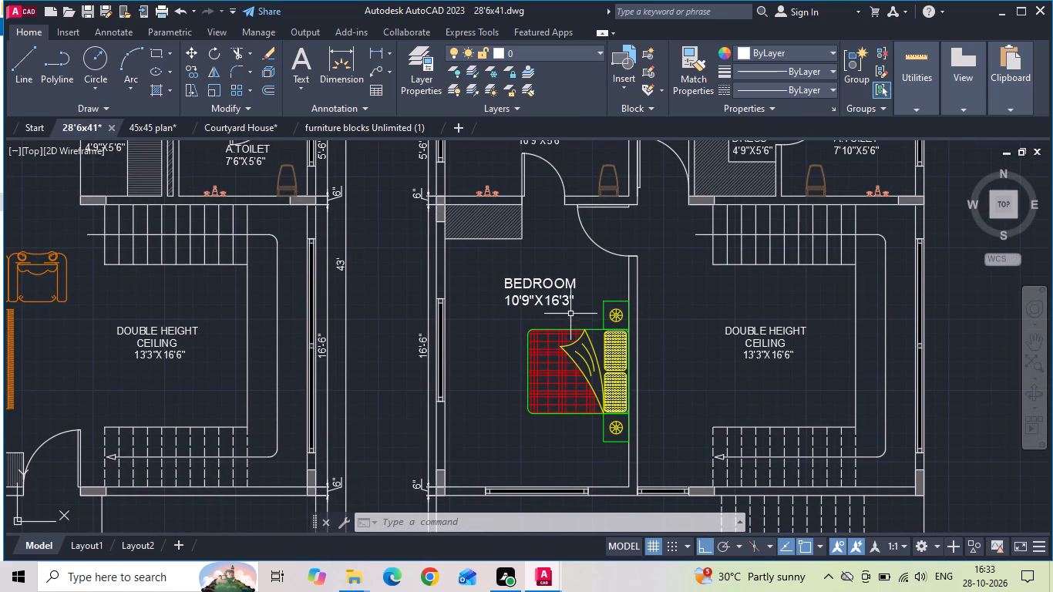
scroll(570, 312, "up", 2)
double_click(565, 286)
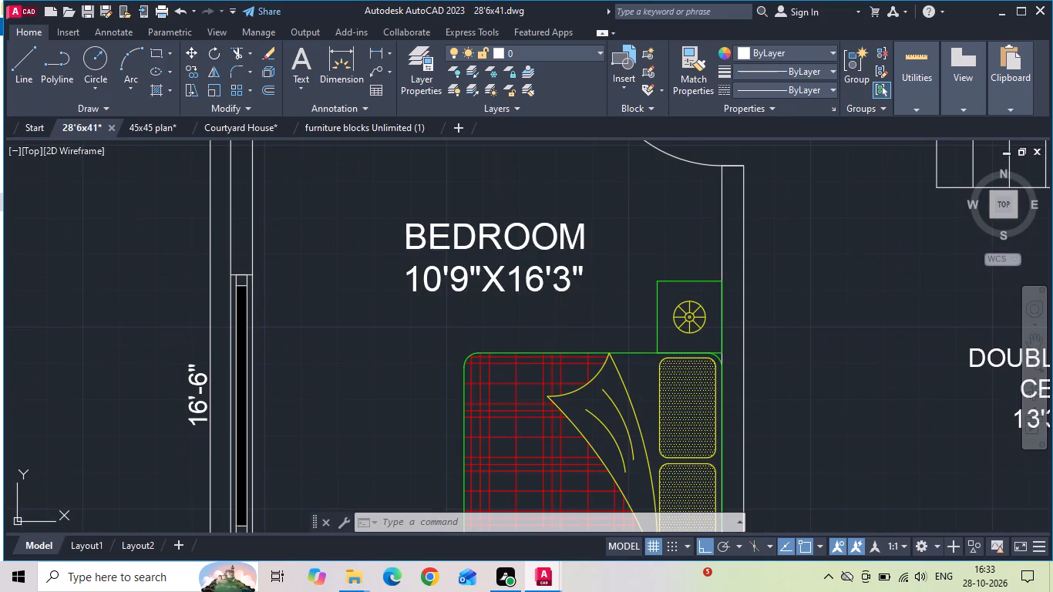
key("BackSpace")
key("6")
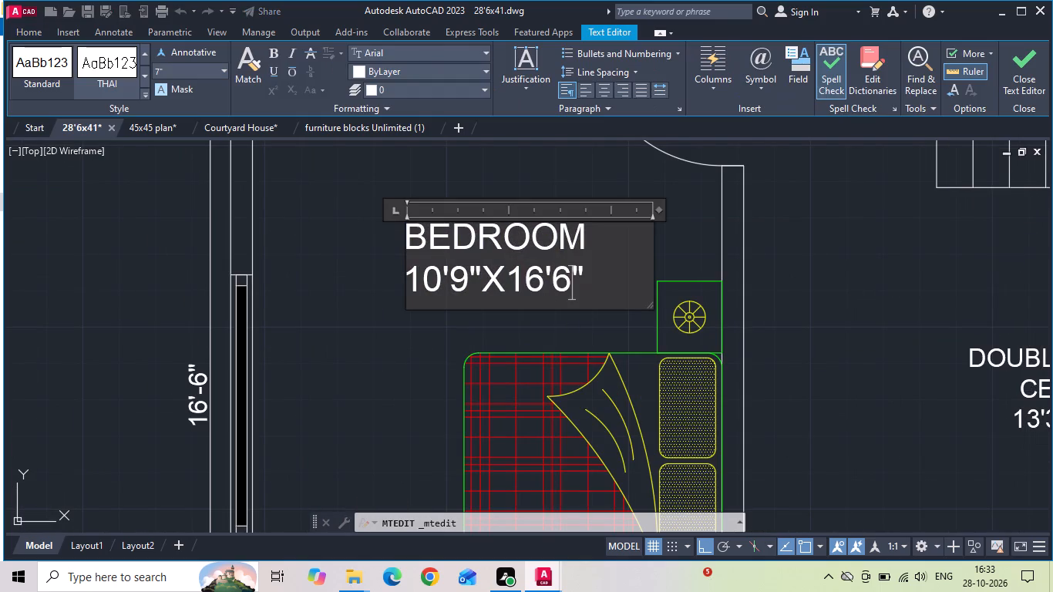
left_click(435, 357)
Change the bedroom's size label to 10'9"X16'6" on the undimensioned copy of the first floor plan.
scroll(432, 345, "down", 6)
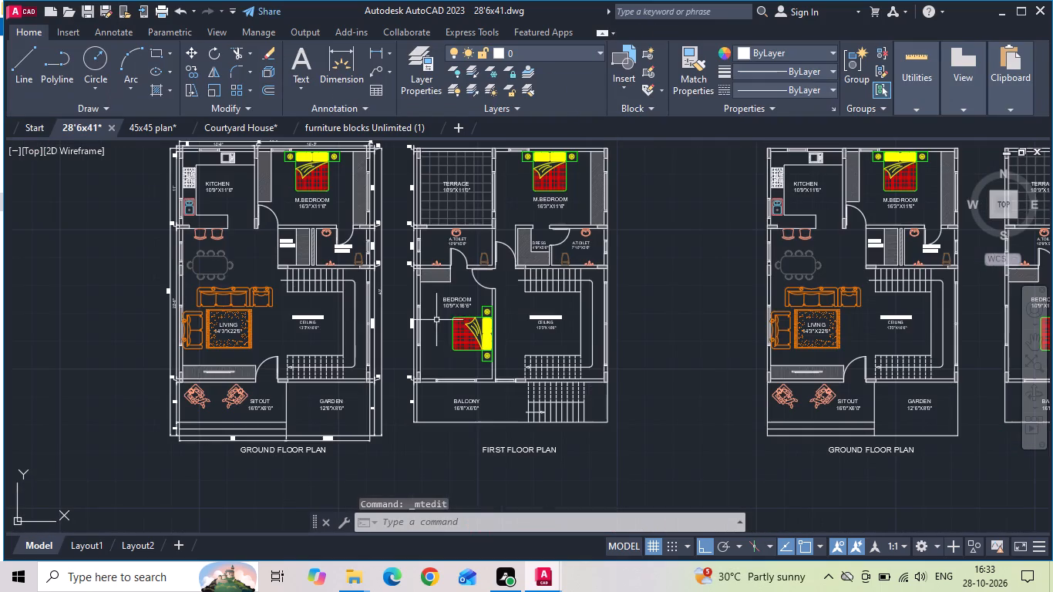
scroll(528, 352, "down", 1)
scroll(840, 345, "up", 1)
scroll(890, 307, "up", 2)
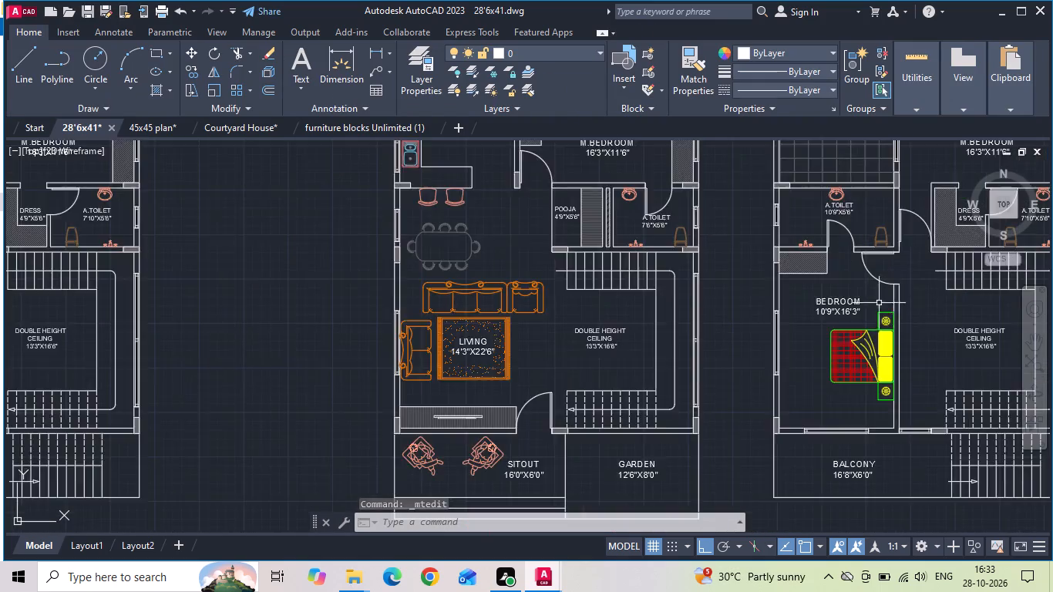
scroll(875, 304, "up", 2)
double_click(819, 327)
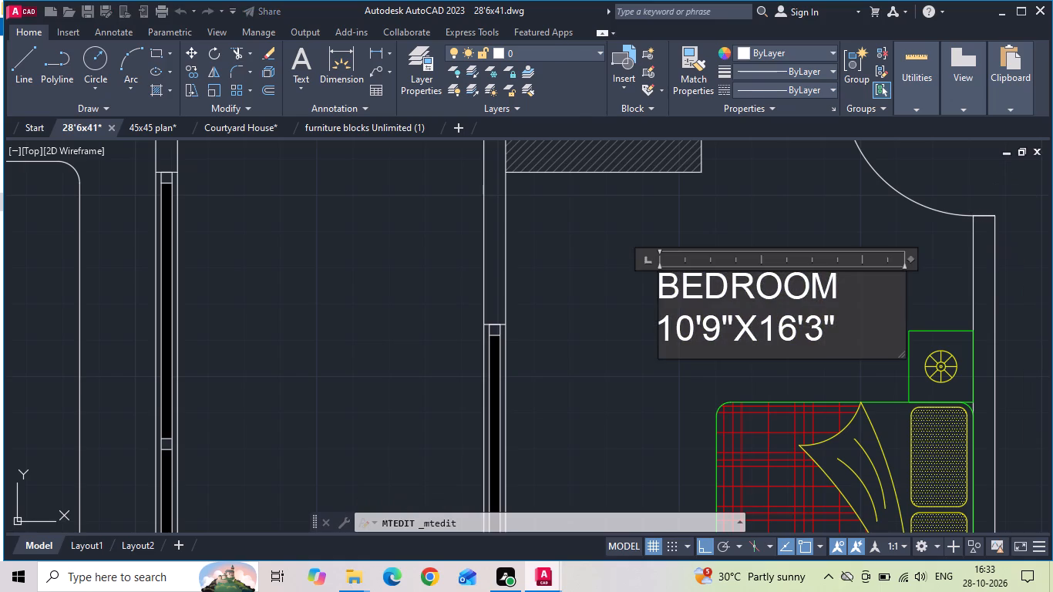
key("BackSpace")
key("6")
left_click(656, 390)
Change the bedroom's size label to 10'9"X16'6" on the first floor plan that has only overall dimensions.
scroll(710, 277, "down", 3)
scroll(789, 284, "down", 1)
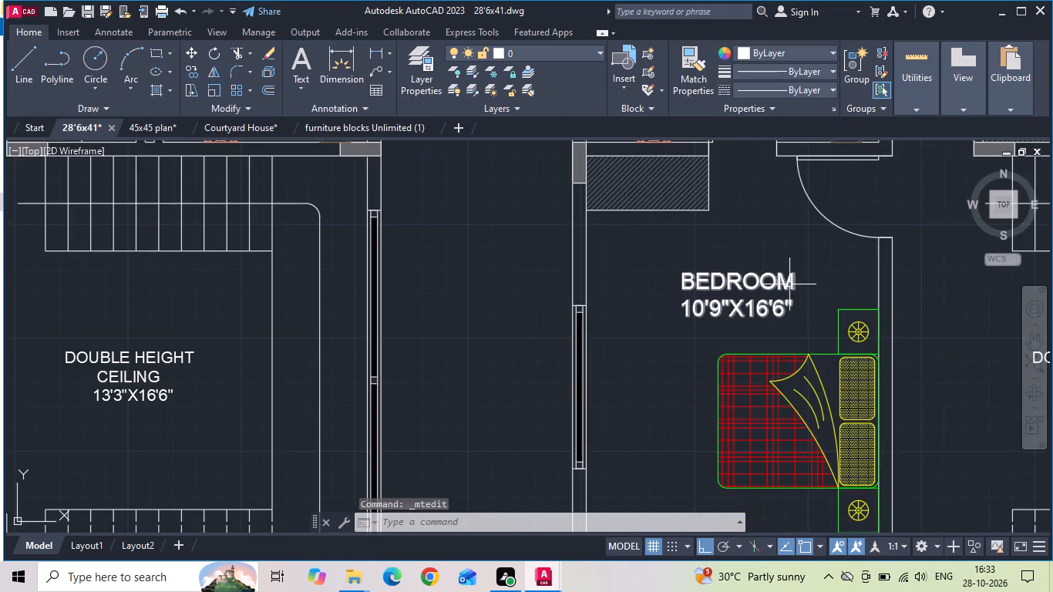
scroll(789, 284, "down", 3)
scroll(263, 322, "up", 2)
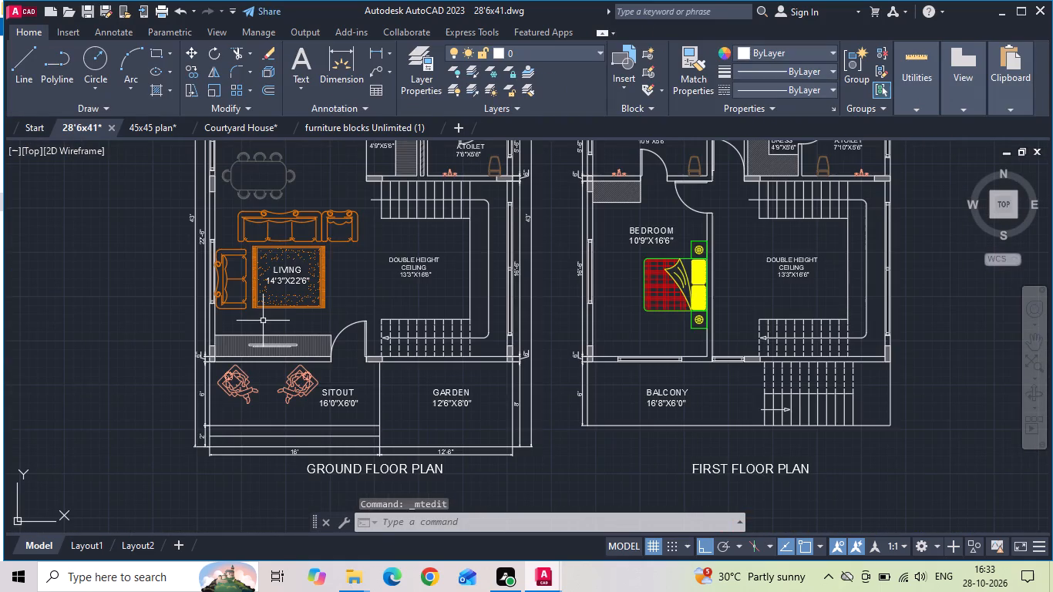
middle_click_drag(263, 320, 792, 346)
middle_click_drag(130, 297, 629, 301)
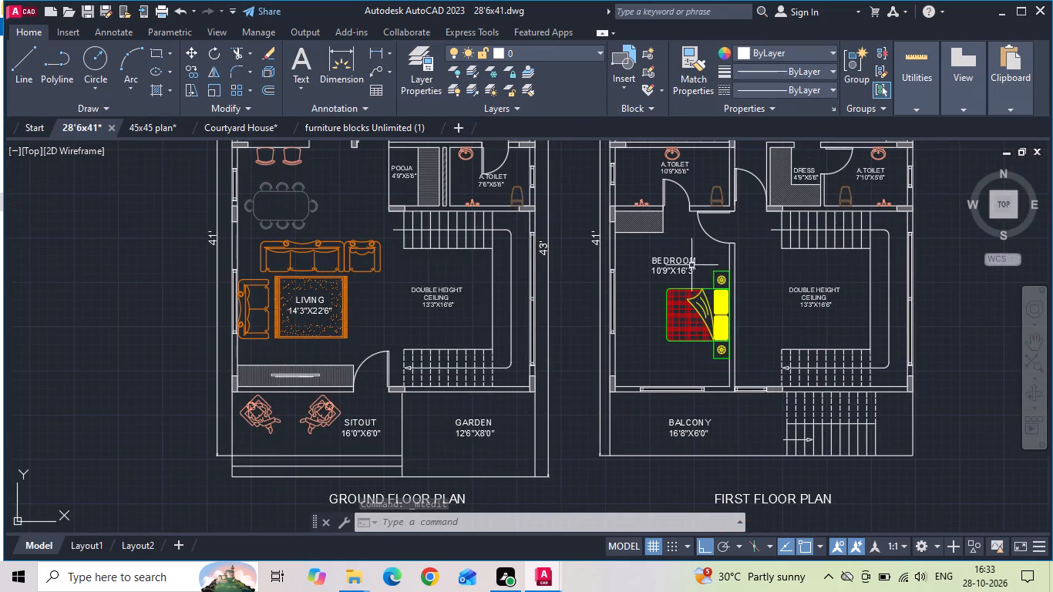
scroll(710, 267, "up", 3)
double_click(648, 277)
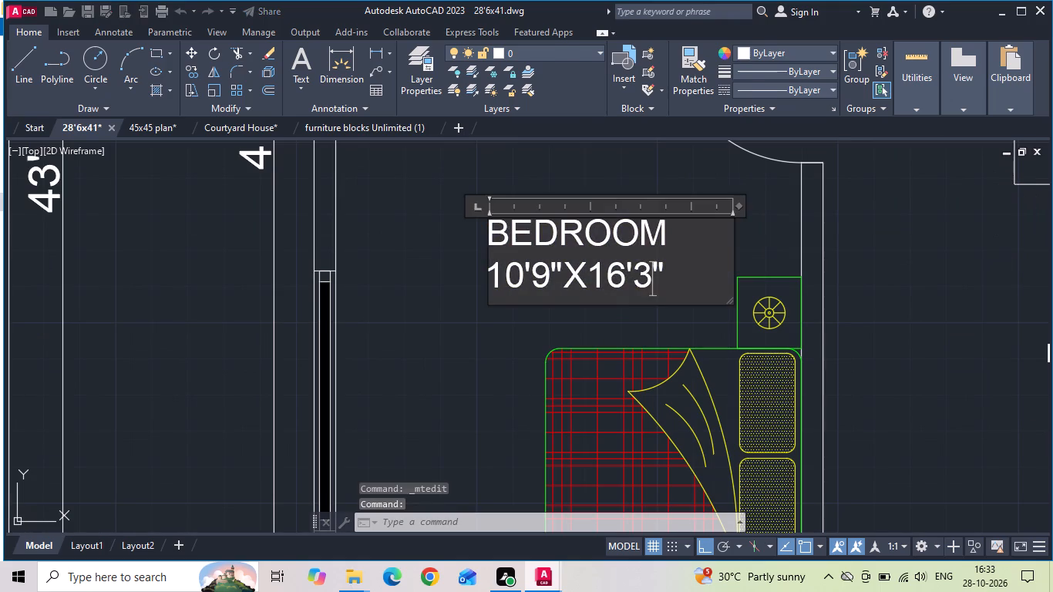
key("BackSpace")
key("6")
left_click(484, 349)
scroll(484, 345, "down", 4)
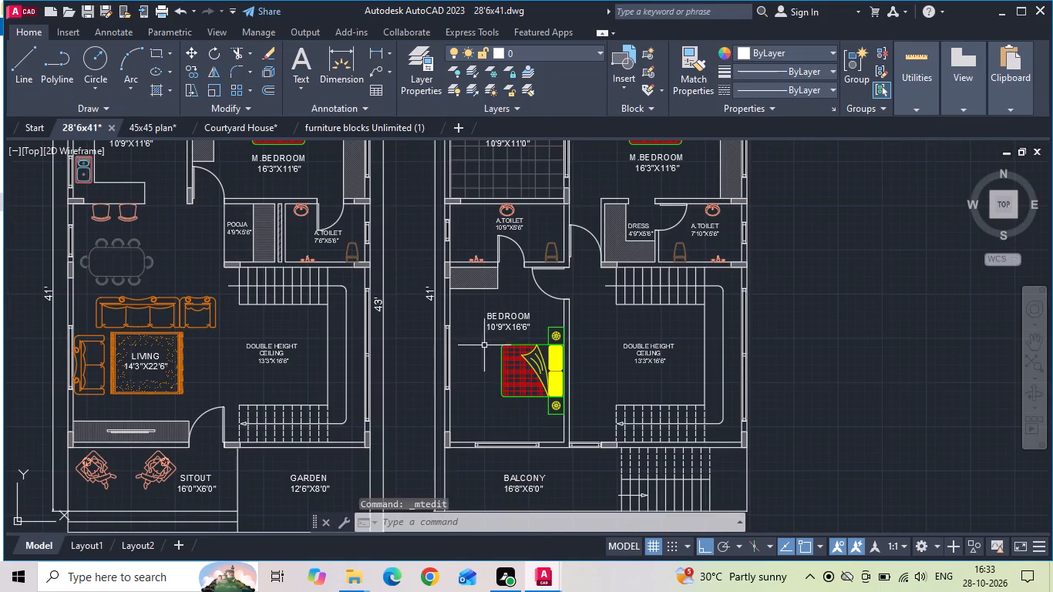
Add an overall linear dimension from the balcony's outer corner to the top wall's outer corner, outside the first floor's left-side detailed chain.
scroll(484, 345, "down", 2)
middle_click_drag(799, 343, 385, 335)
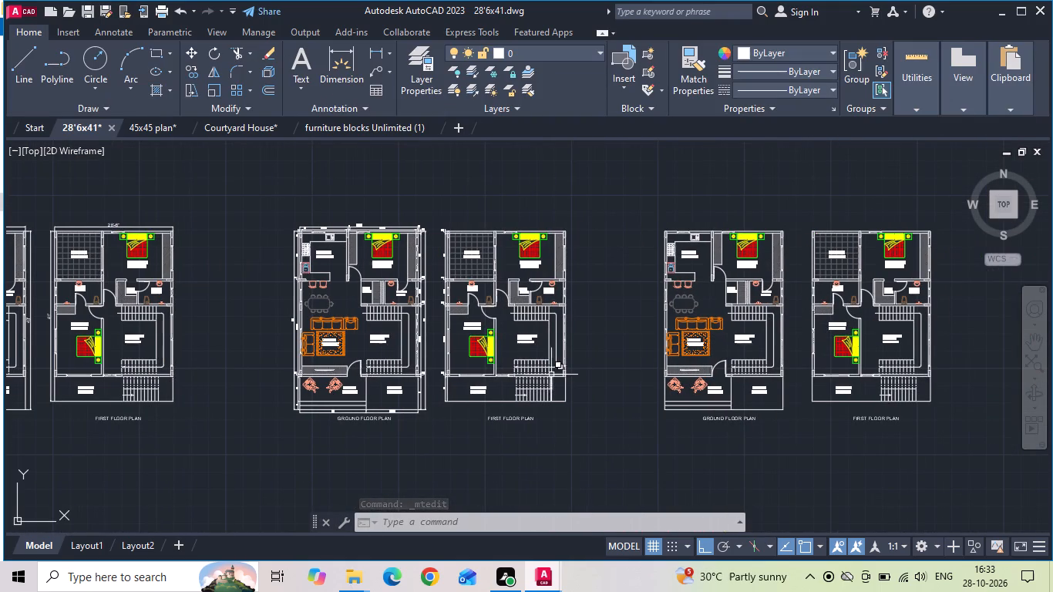
scroll(435, 384, "up", 2)
left_click(376, 54)
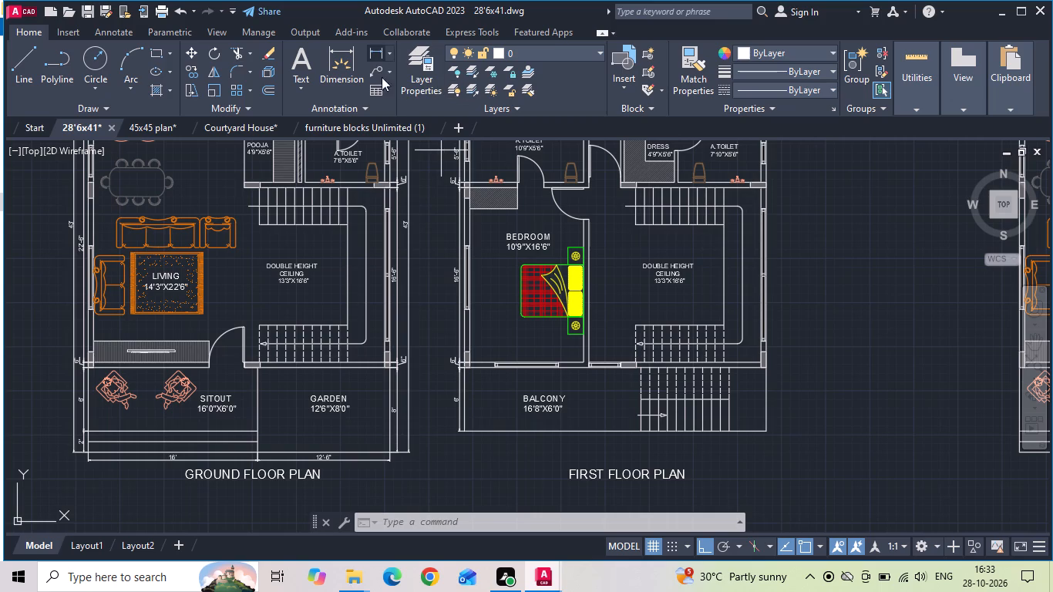
scroll(457, 417, "up", 2)
left_click(476, 454)
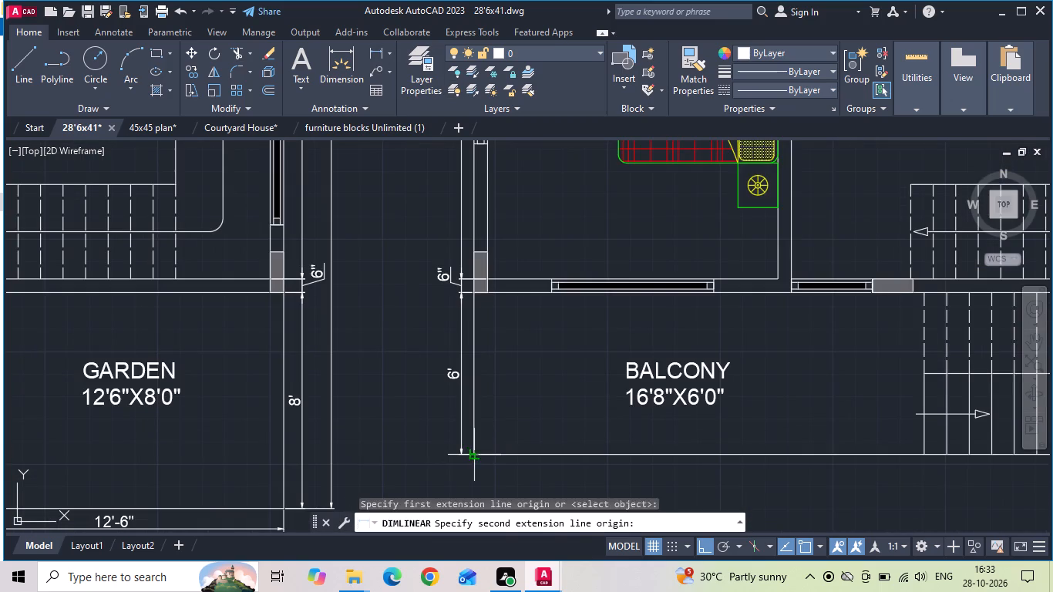
scroll(475, 456, "down", 2)
middle_click_drag(463, 234, 463, 327)
middle_click_drag(465, 245, 454, 392)
scroll(452, 281, "up", 3)
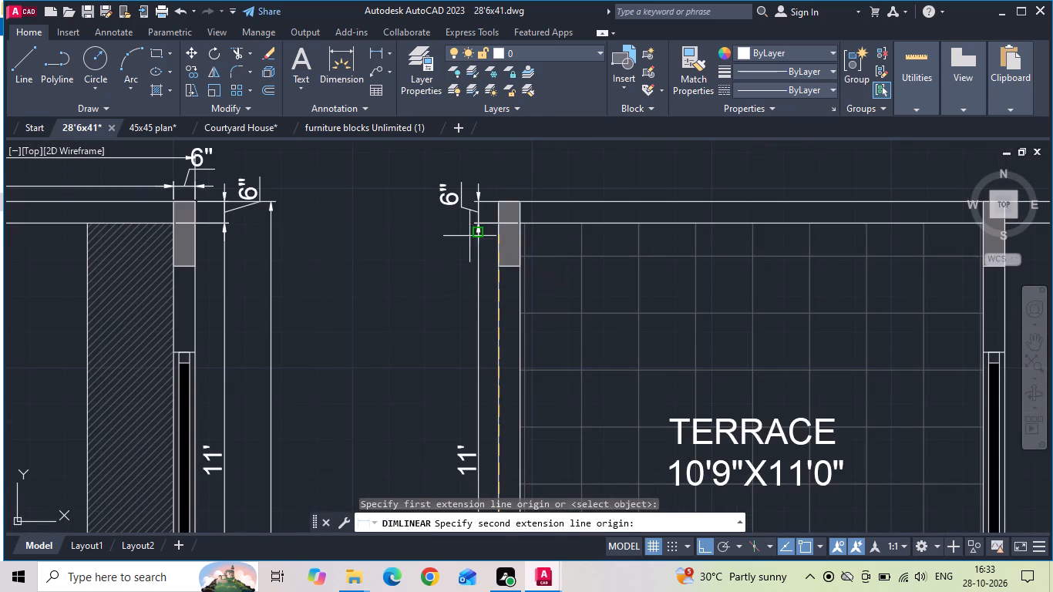
left_click(496, 203)
scroll(496, 203, "down", 3)
middle_click_drag(478, 388, 451, 173)
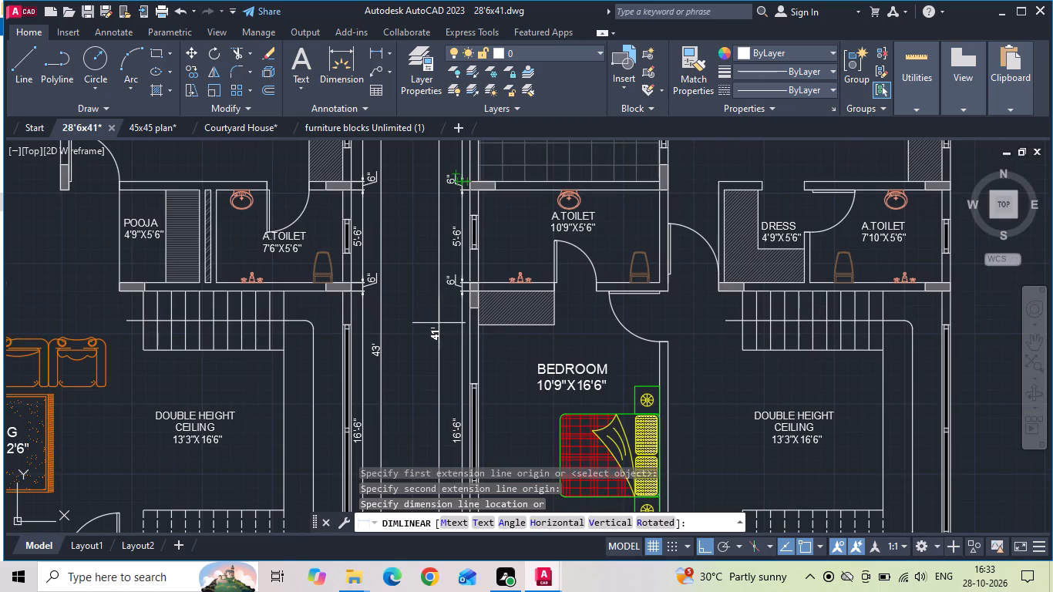
scroll(439, 331, "up", 2)
left_click(450, 356)
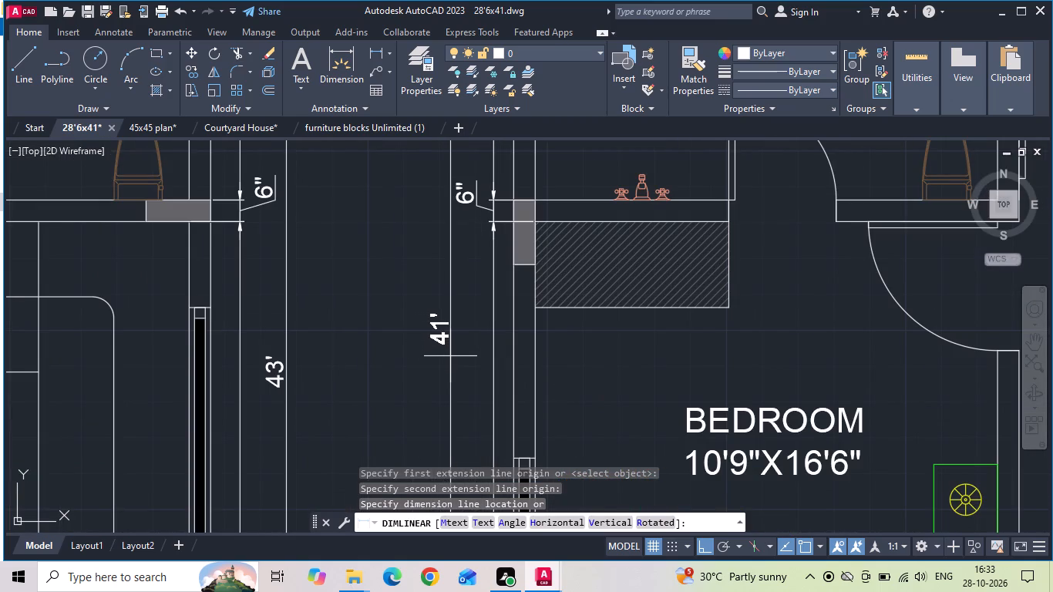
scroll(384, 295, "down", 3)
middle_click_drag(422, 385, 421, 267)
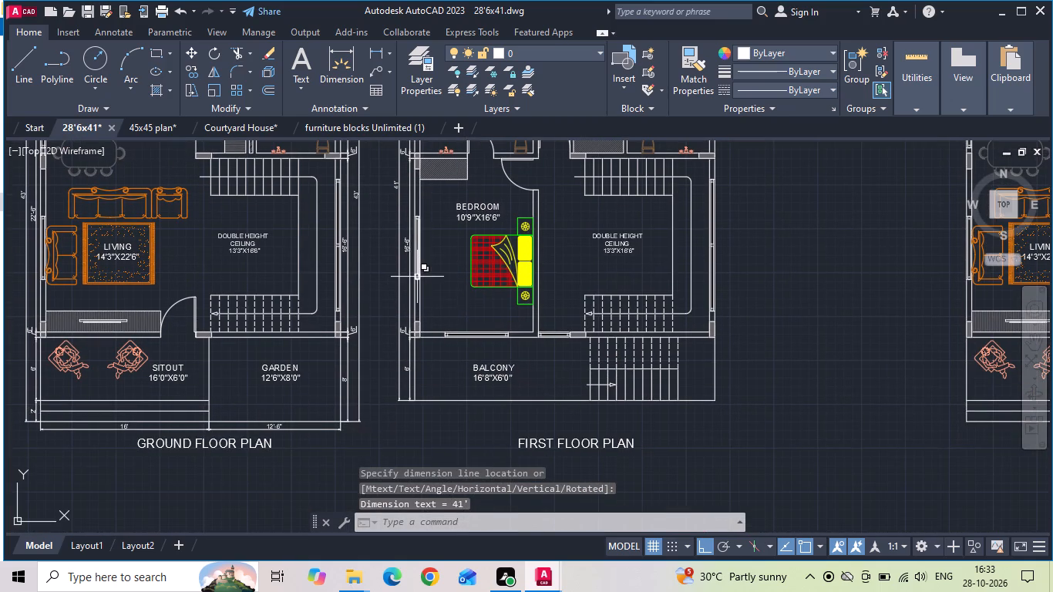
Maximize the application window.
left_click(1017, 11)
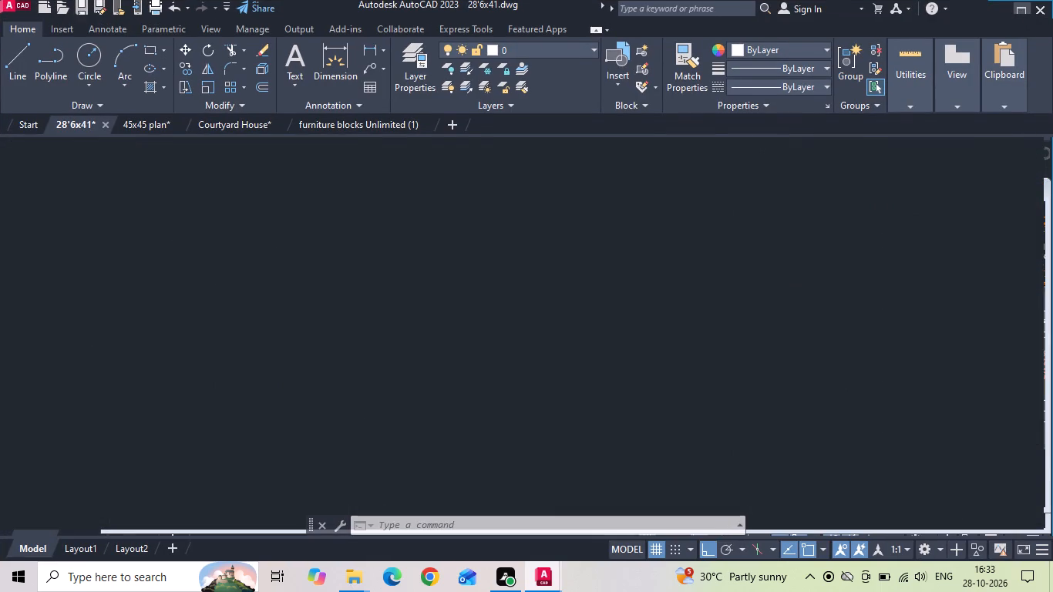
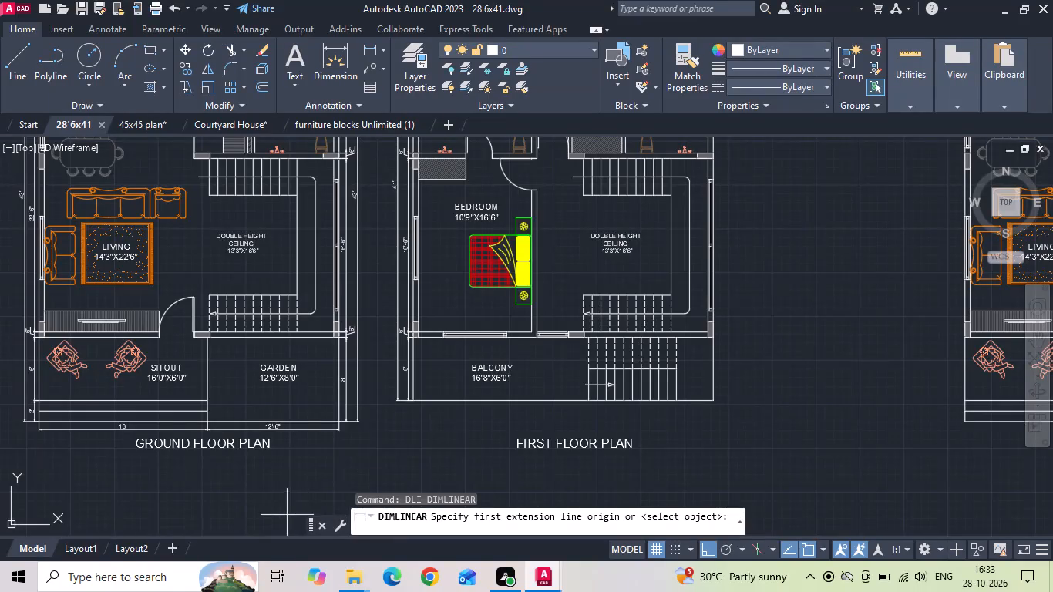
Dimension the first floor balcony's front edge from its left outer corner to the stair edge, continuing the chain to the right outer corner.
scroll(430, 400, "up", 3)
left_click(352, 406)
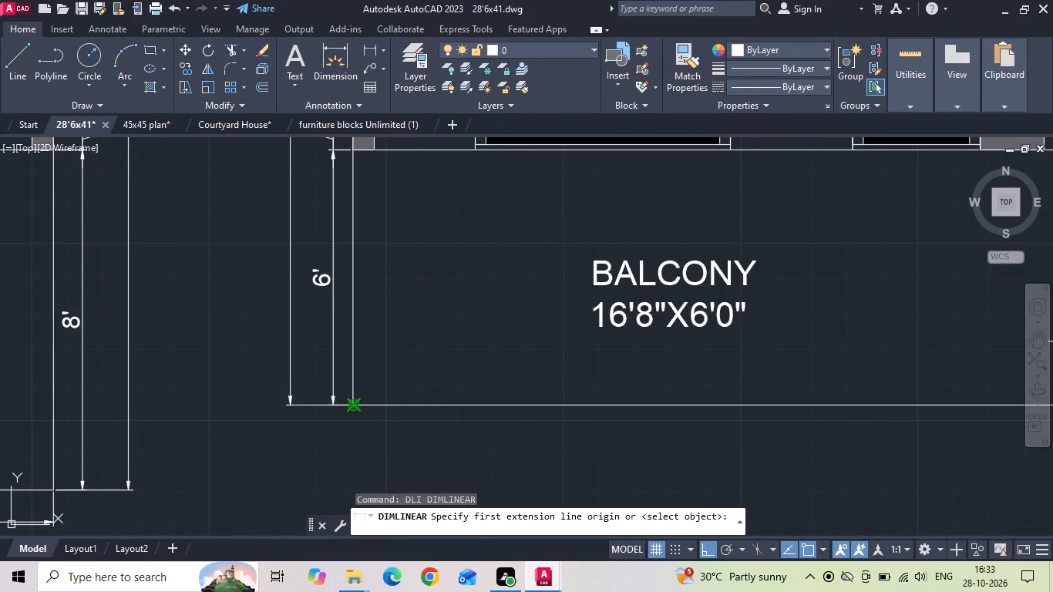
scroll(345, 413, "down", 2)
left_click(628, 410)
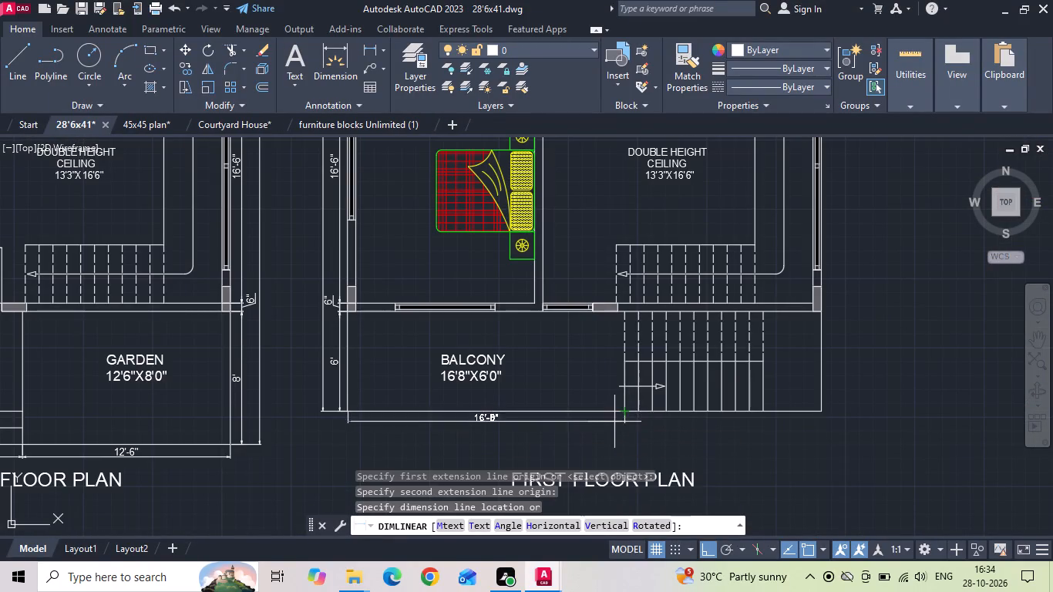
scroll(613, 422, "up", 2)
left_click(605, 425)
type("DIMCNT")
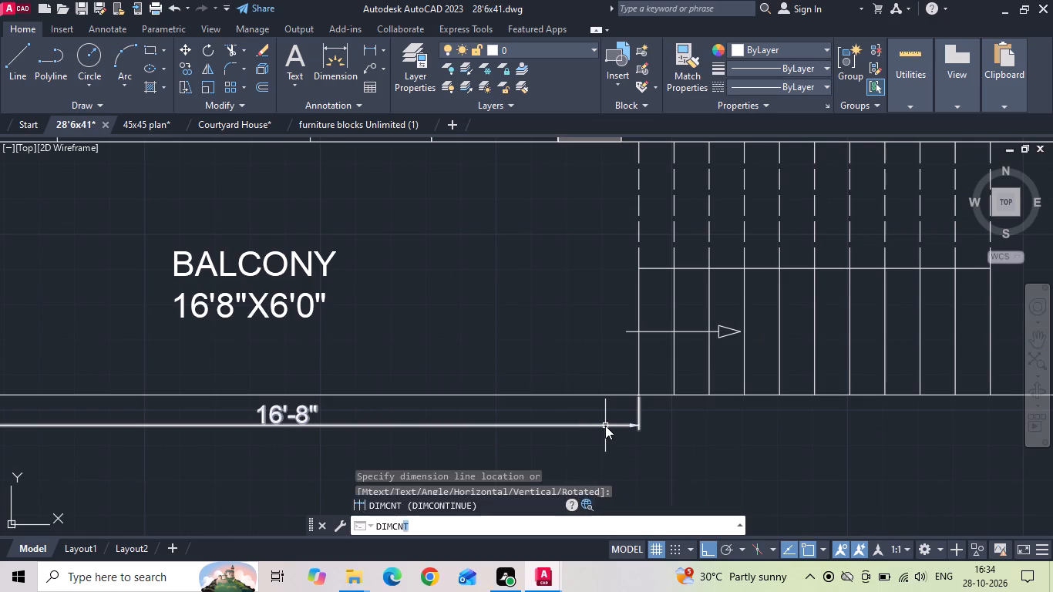
key("space")
middle_click_drag(716, 432, 372, 415)
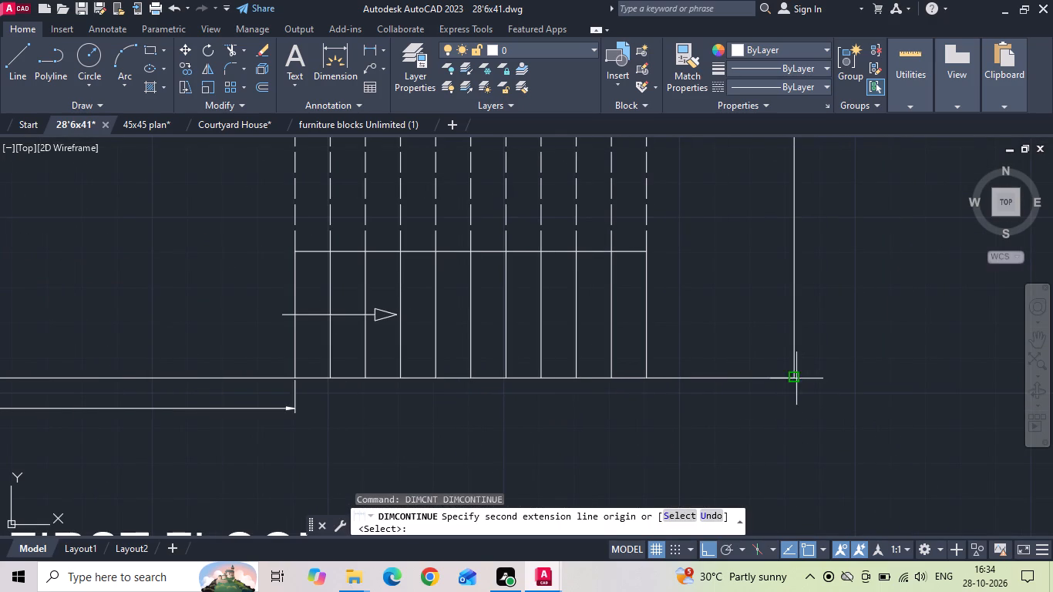
left_click(792, 378)
key("Escape")
Add an overall linear dimension across the first floor's full front edge, outside the balcony's detailed dimension chain.
type("DLI")
key("space")
left_click(796, 374)
scroll(794, 375, "down", 2)
scroll(341, 382, "up", 1)
left_click(309, 378)
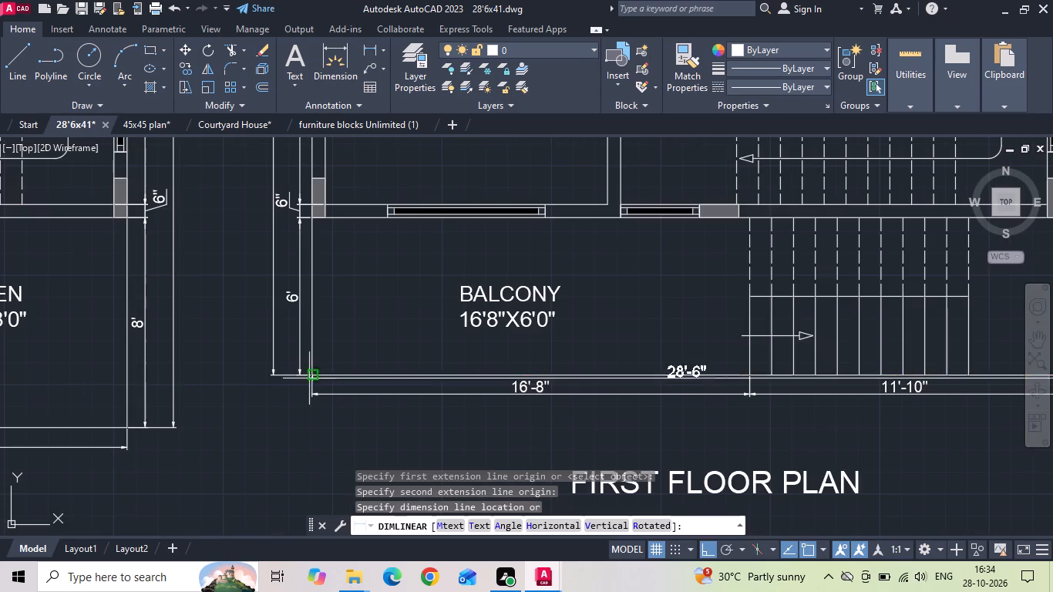
left_click(320, 417)
Add a linear dimension for the balcony's depth outside the first floor's right side, from the outer corner to the front wall.
scroll(315, 419, "down", 2)
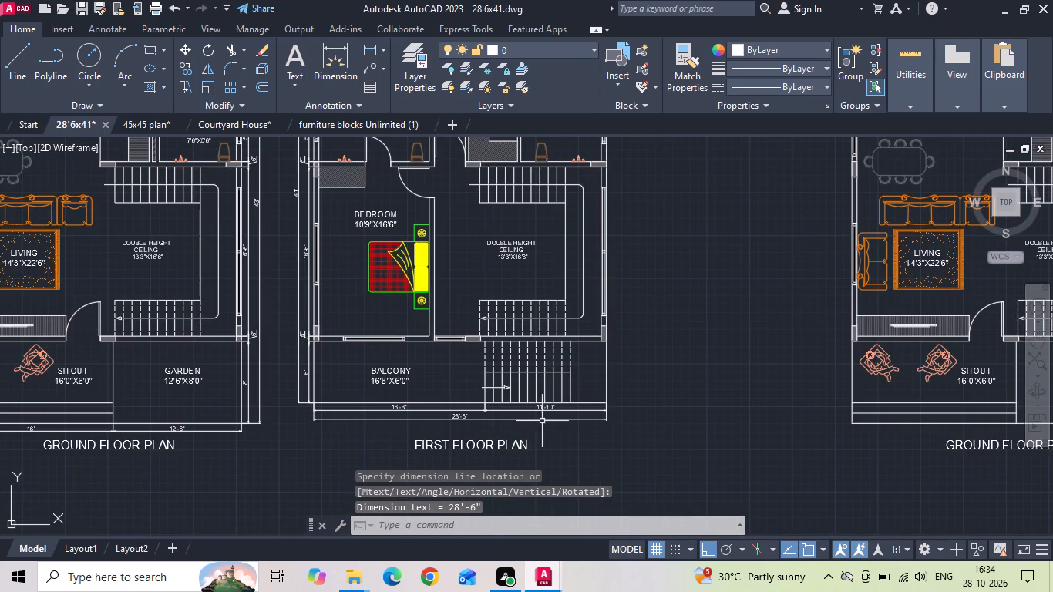
type("DLI")
key("space")
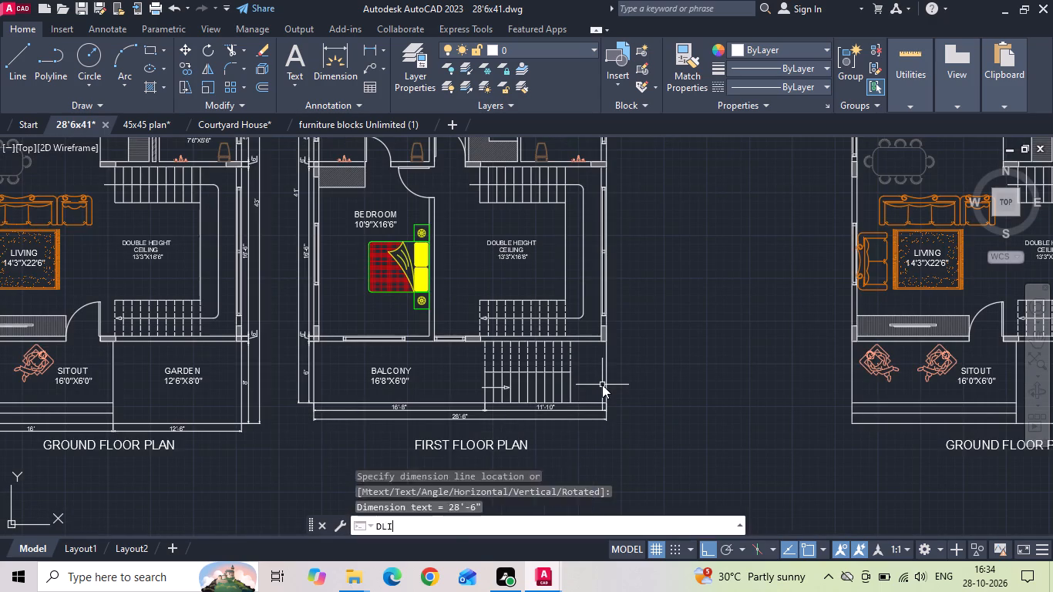
scroll(610, 388, "up", 2)
left_click(600, 421)
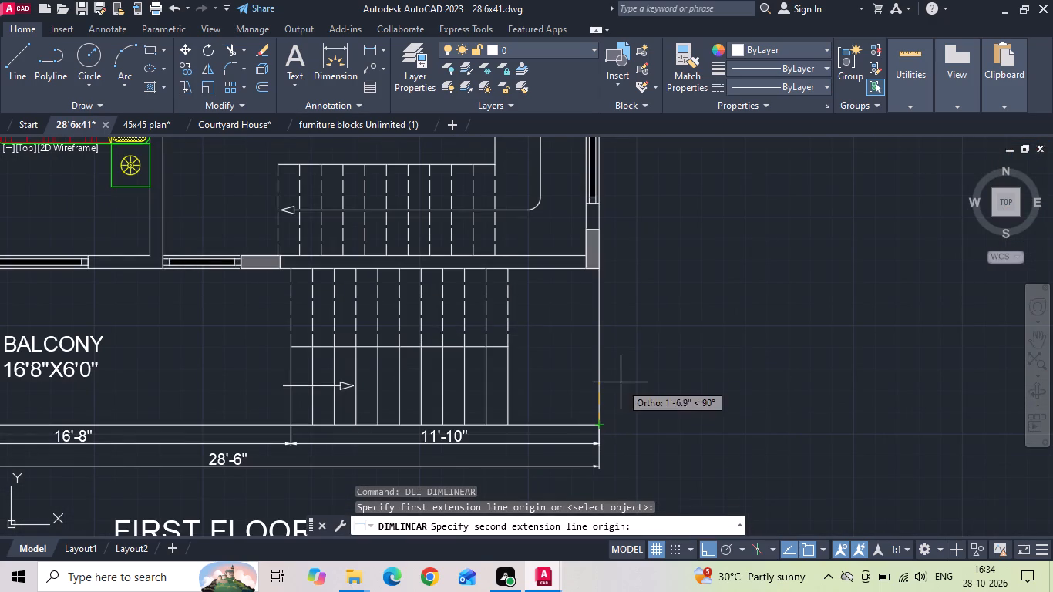
left_click(601, 271)
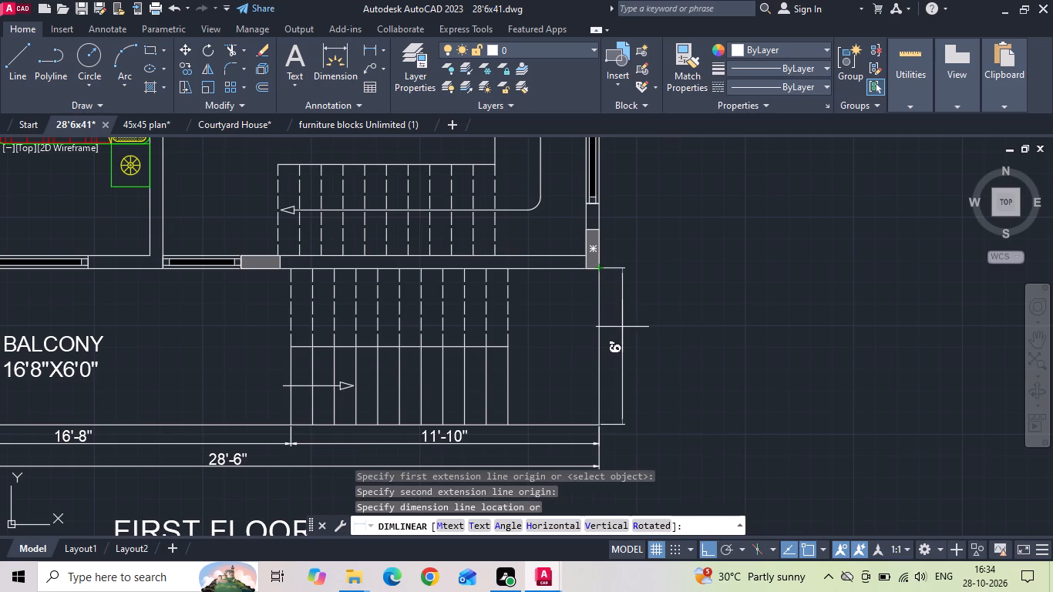
left_click(622, 327)
Continue the right-side dimension chain across the front wall, the double height space and the toilet's lower wall.
type("DIM")
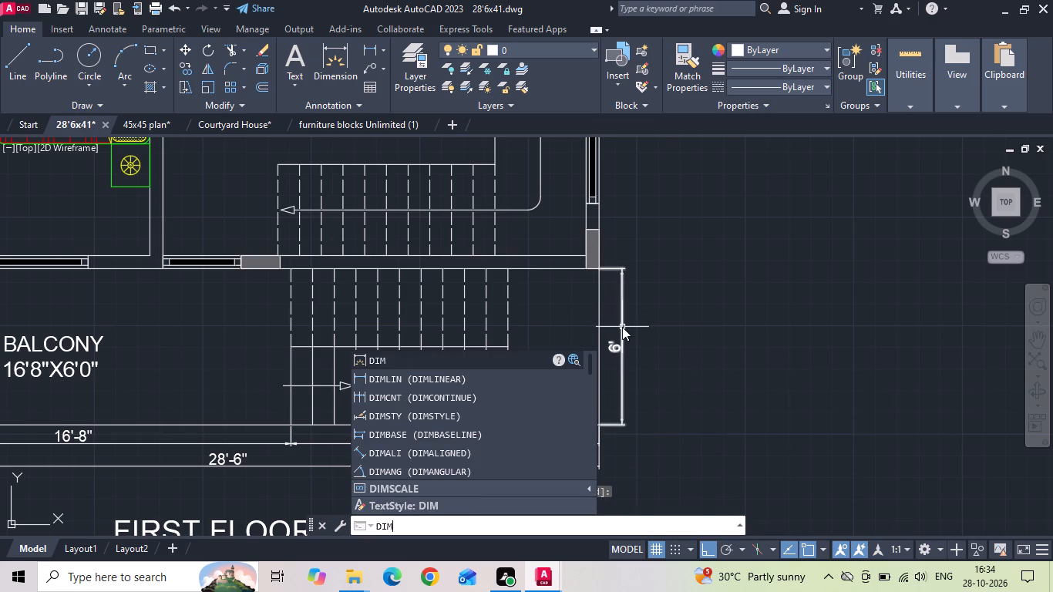
type("CNT")
key("space")
scroll(608, 251, "up", 2)
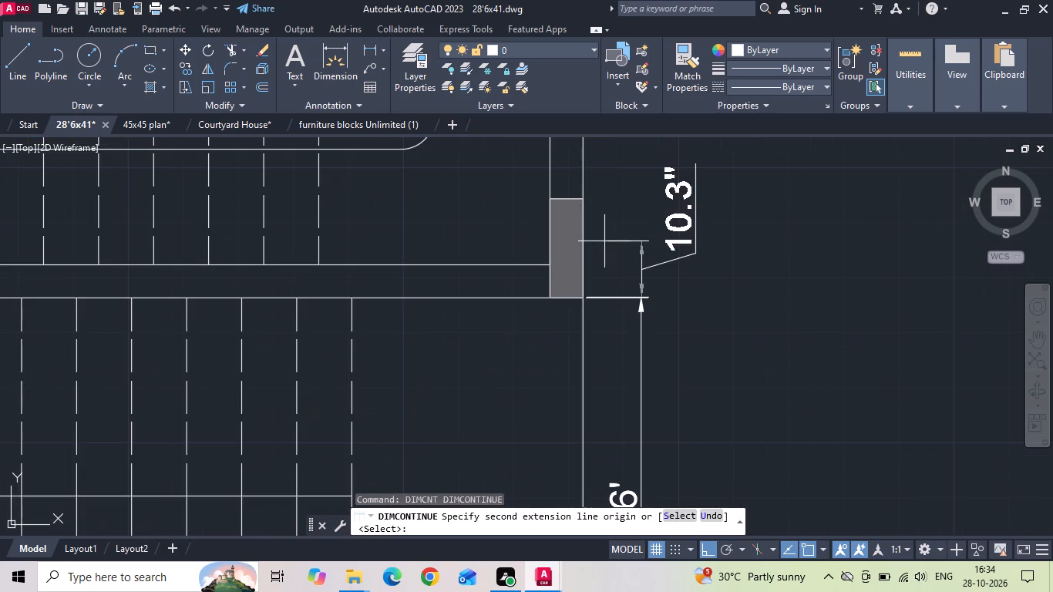
left_click(547, 263)
scroll(593, 294, "down", 2)
middle_click_drag(604, 187, 589, 353)
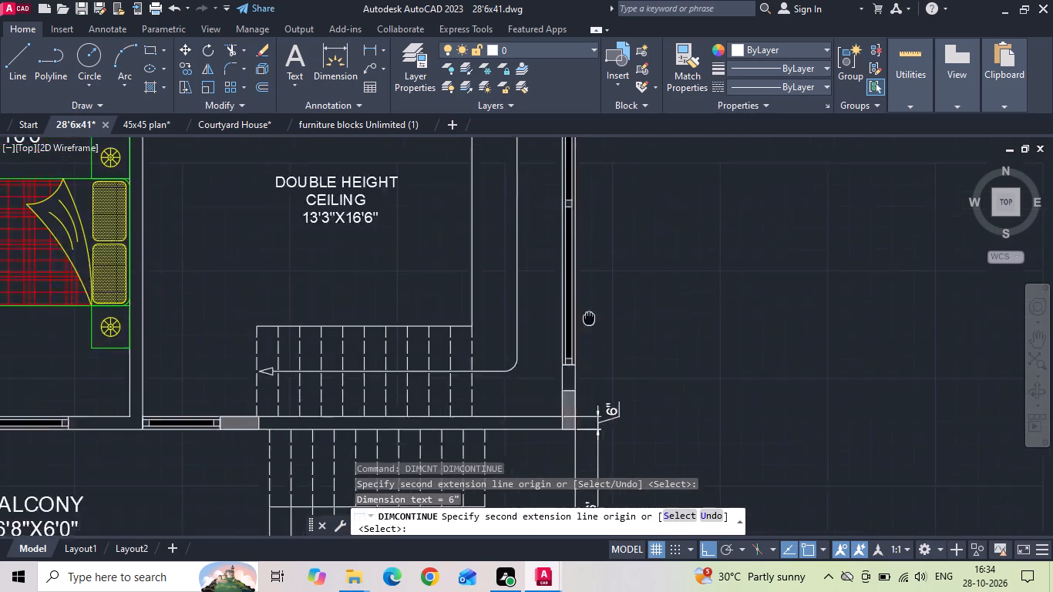
middle_click_drag(589, 353, 588, 406)
middle_click_drag(577, 230, 578, 430)
scroll(571, 274, "up", 2)
left_click(571, 302)
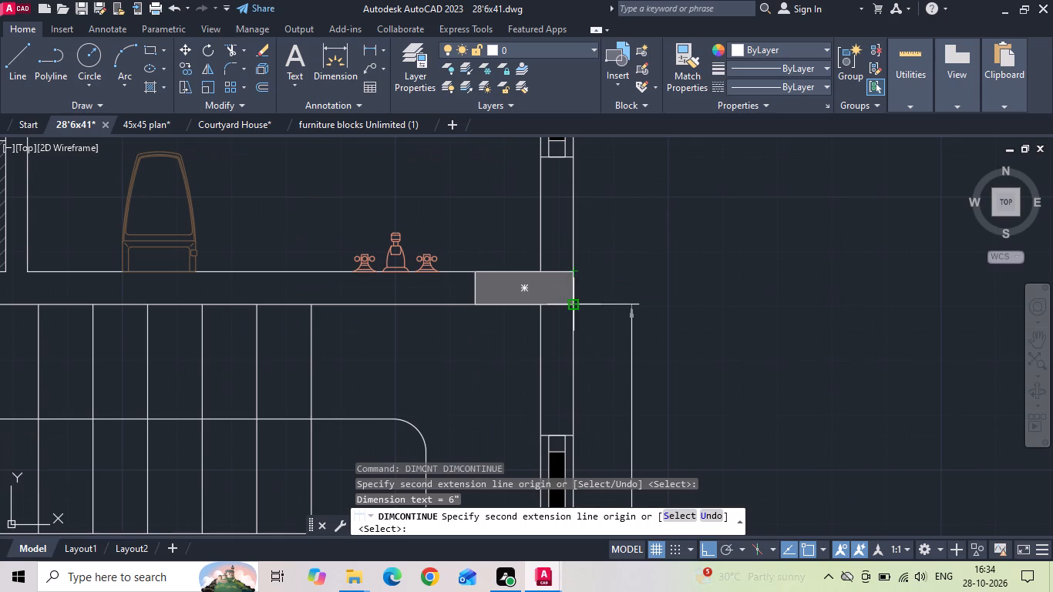
left_click(571, 274)
Continue the right-side dimension chain across the attached toilet, its upper wall, the master bedroom and the top wall.
scroll(574, 297, "up", 1)
scroll(574, 365, "down", 2)
middle_click_drag(580, 209, 580, 363)
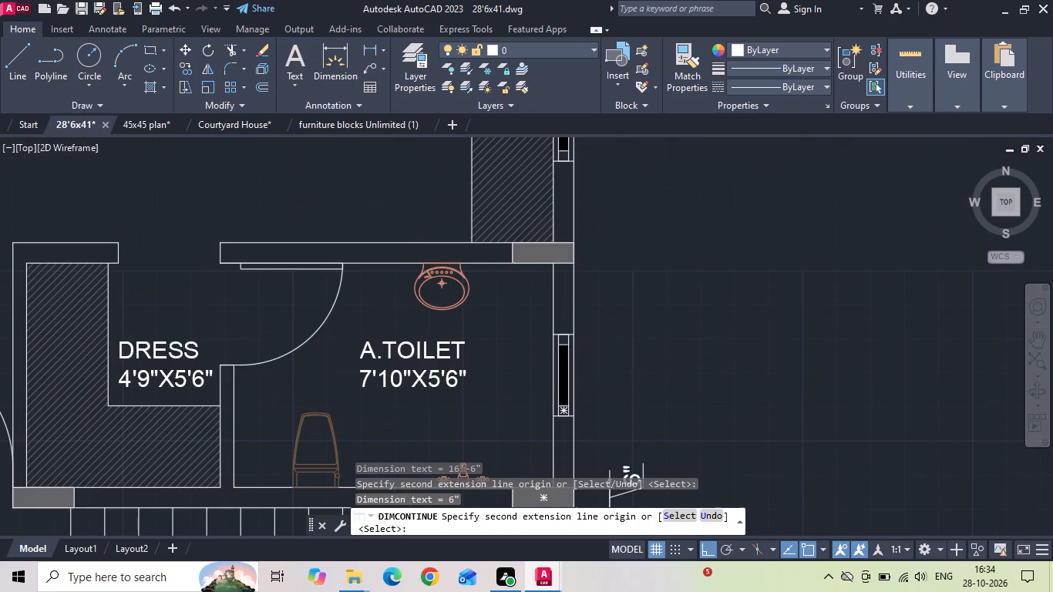
left_click(577, 265)
left_click(578, 243)
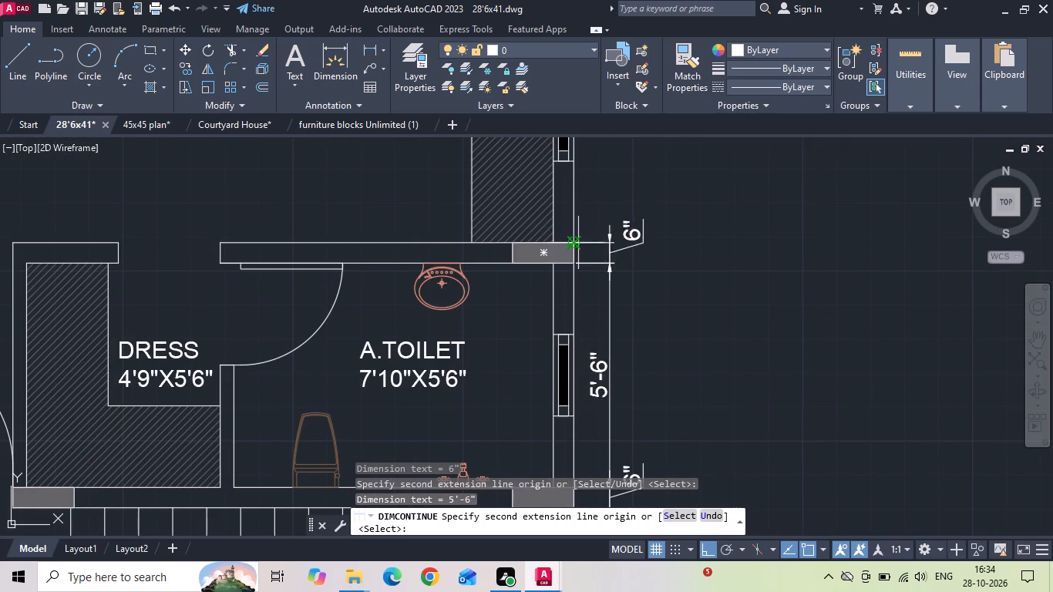
middle_click_drag(578, 240, 580, 390)
scroll(581, 417, "down", 1)
middle_click_drag(575, 249, 575, 406)
scroll(573, 372, "down", 1)
scroll(567, 311, "up", 2)
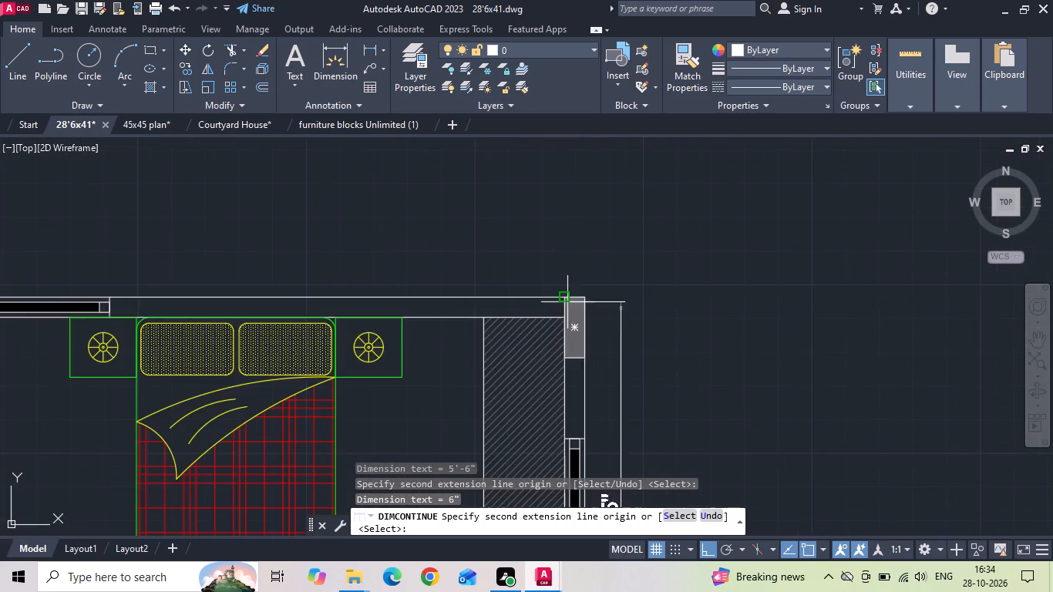
scroll(565, 325, "up", 3)
left_click(553, 290)
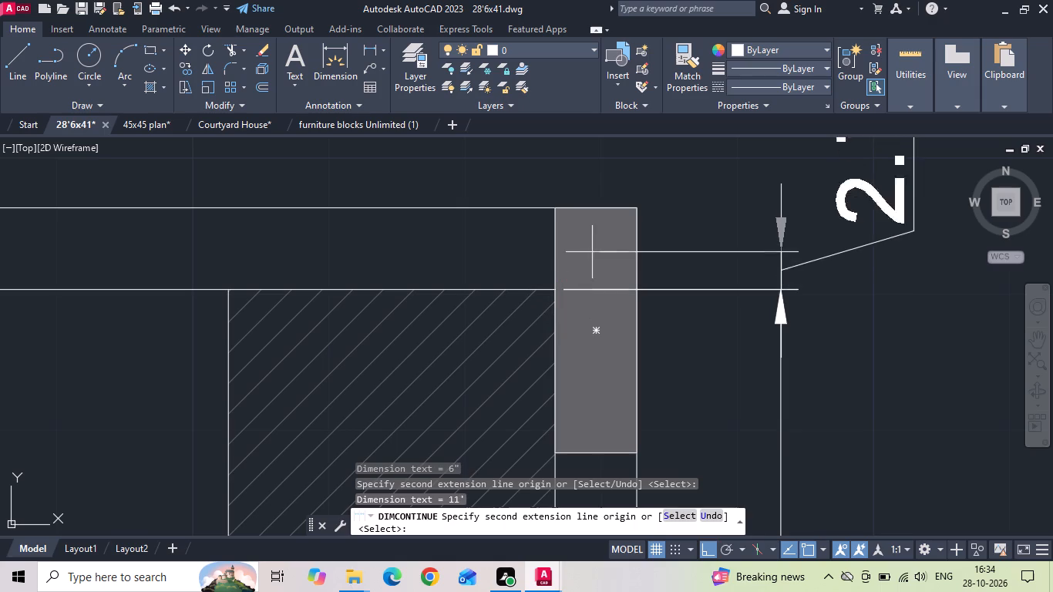
left_click(641, 209)
key("Escape")
Add an overall linear dimension from the top wall's right outer corner to the balcony's outer corner, outside the right-side detailed chain.
left_click(370, 42)
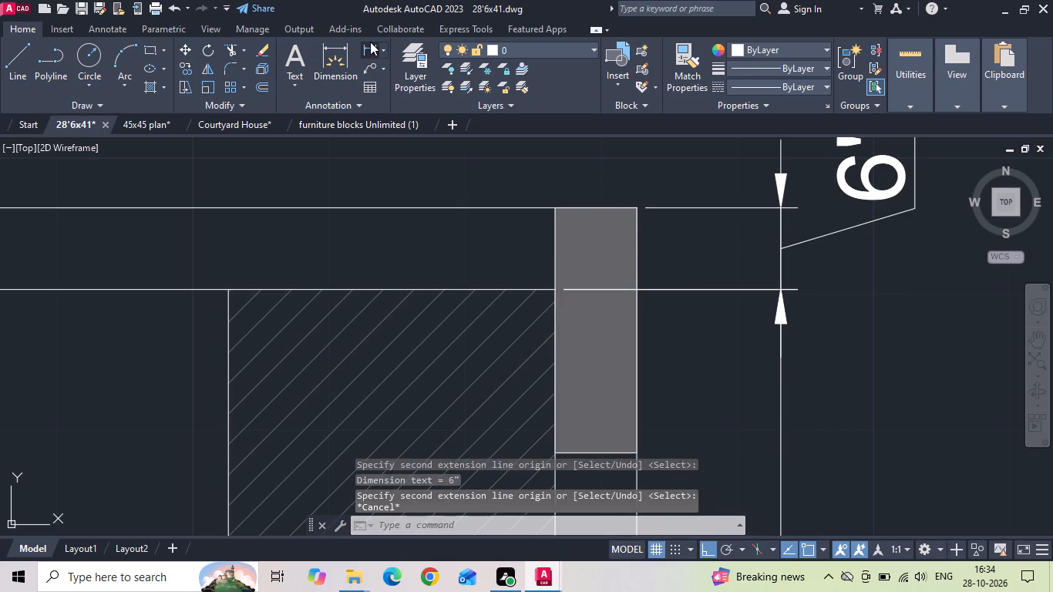
left_click(632, 205)
scroll(620, 192, "down", 7)
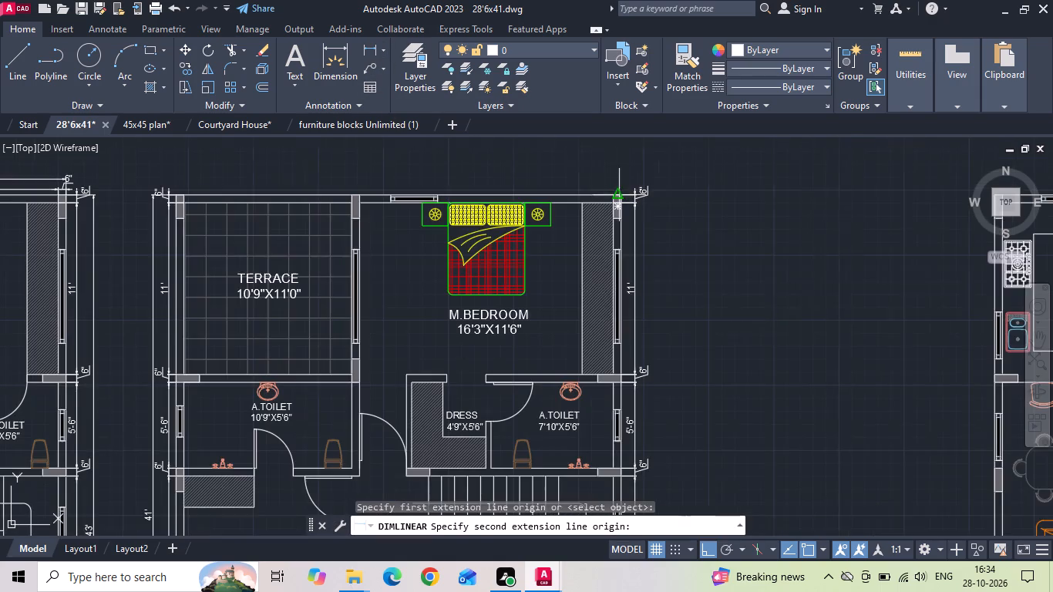
middle_click_drag(607, 362, 580, 246)
scroll(586, 257, "down", 2)
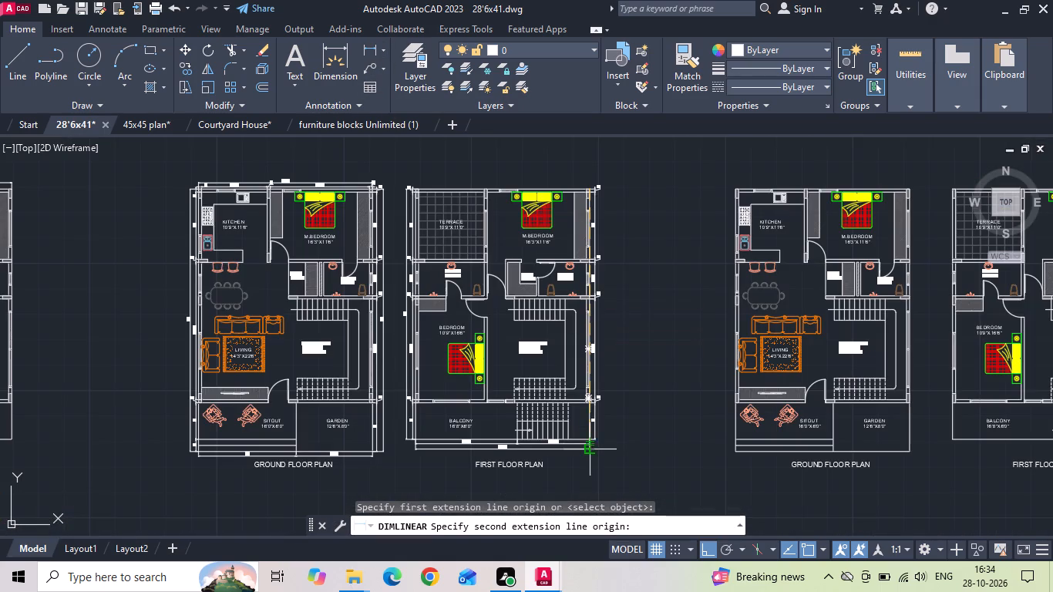
scroll(590, 443, "up", 5)
left_click(564, 434)
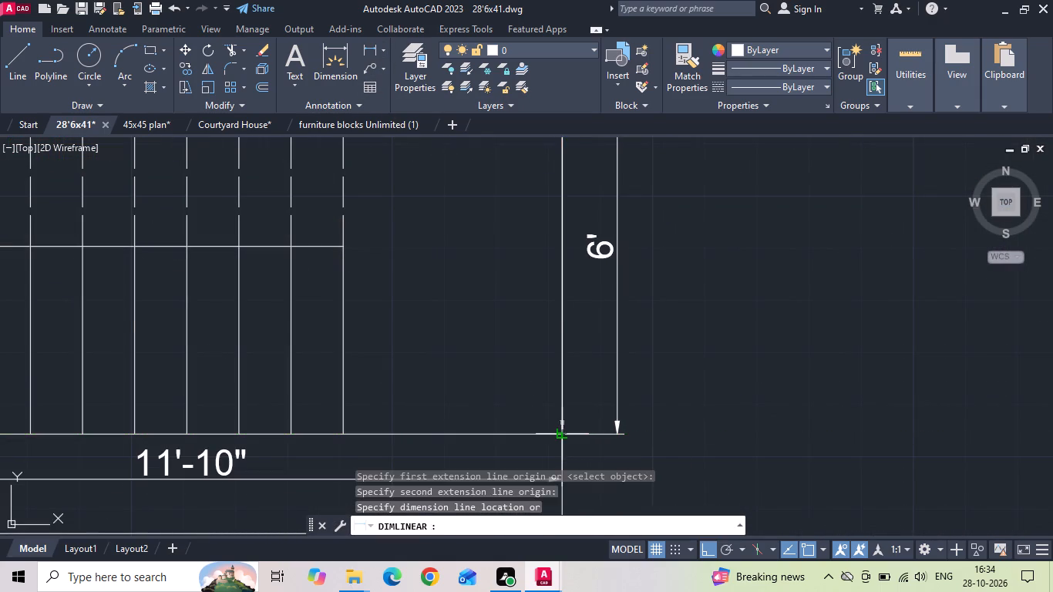
scroll(567, 441, "down", 5)
scroll(602, 374, "up", 2)
scroll(586, 267, "up", 2)
left_click(569, 259)
Add a linear dimension above the first floor's top wall for the thickness of the terrace's left outer wall.
scroll(601, 300, "down", 4)
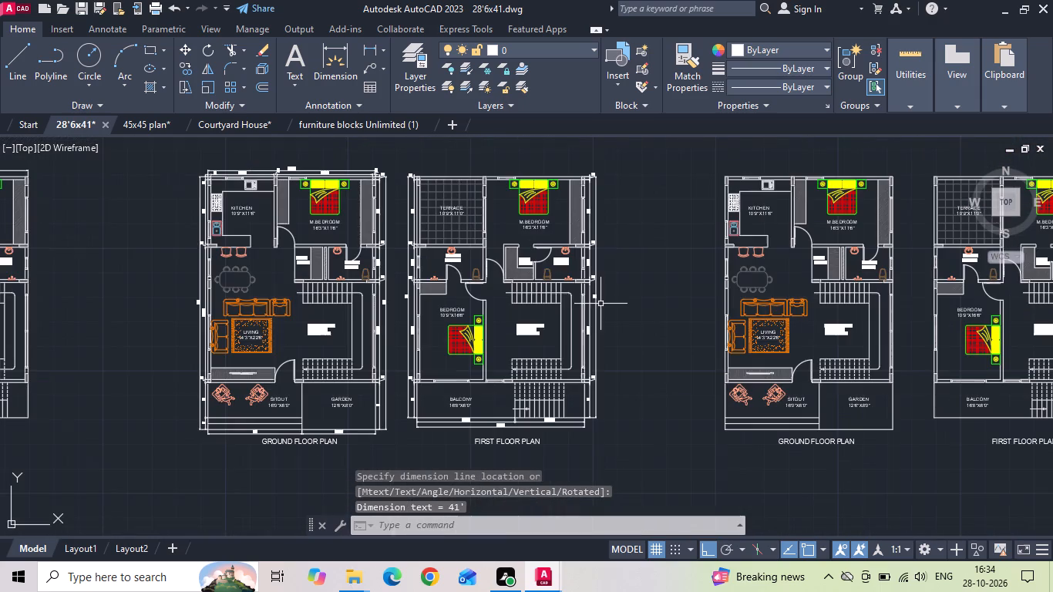
scroll(481, 173, "up", 3)
middle_click_drag(481, 182, 507, 255)
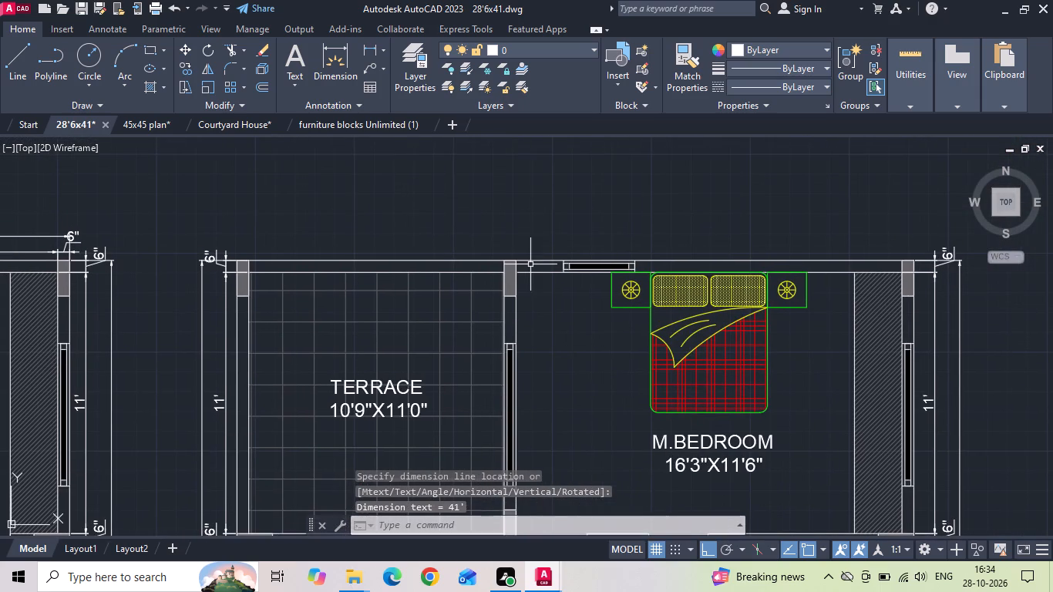
key("d")
type("LI")
key("space")
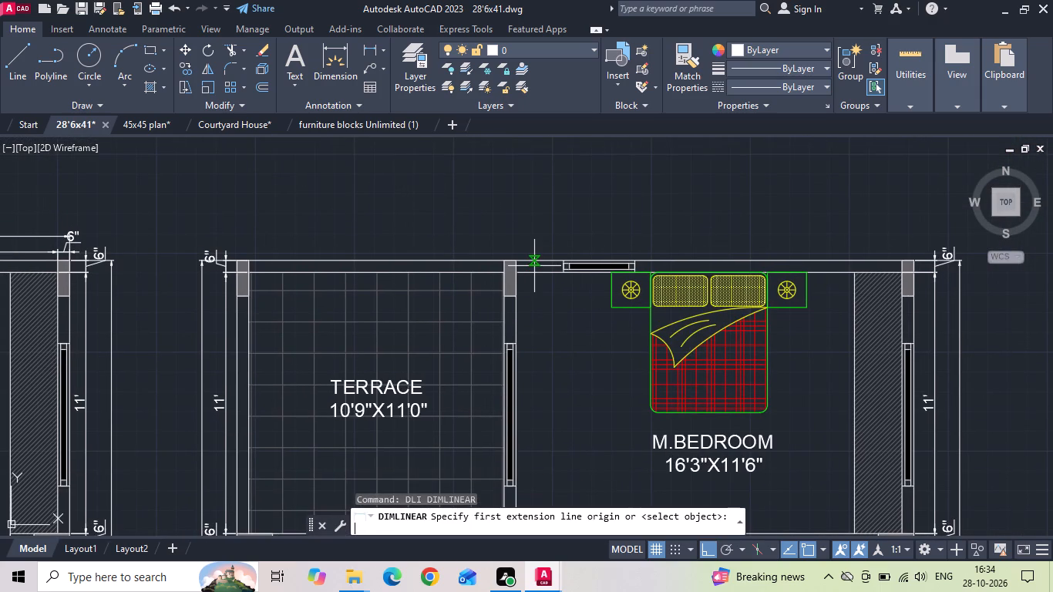
scroll(294, 257, "up", 2)
scroll(171, 257, "up", 2)
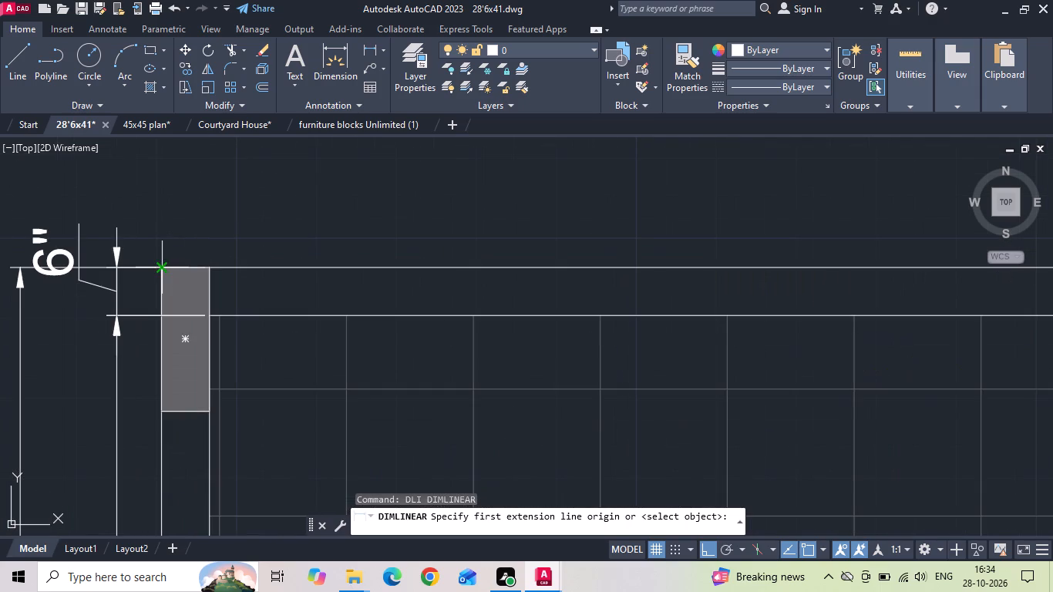
left_click(162, 267)
left_click(209, 269)
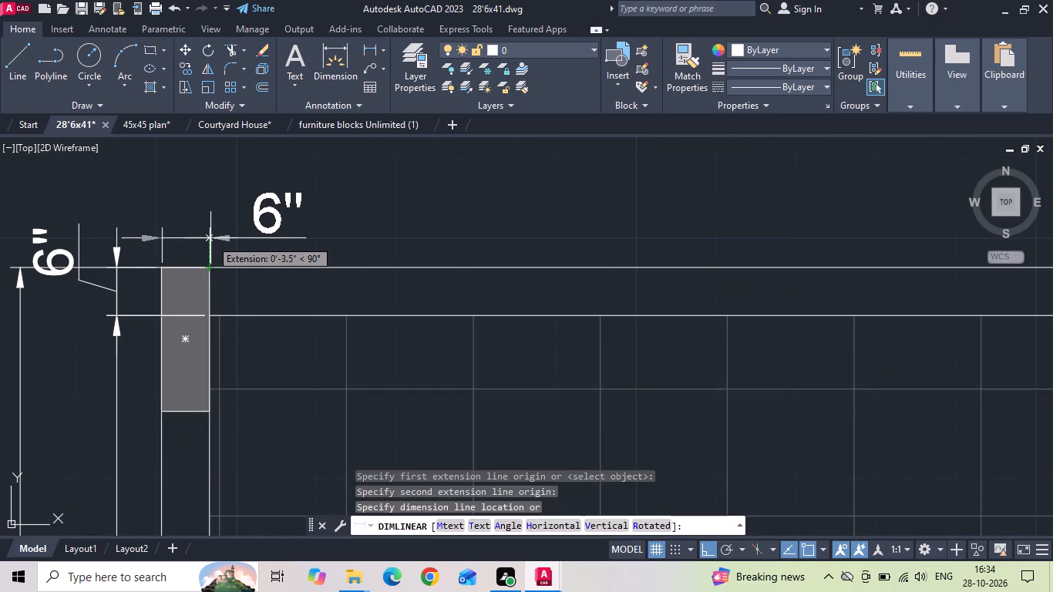
left_click(210, 233)
Continue the top dimension chain across the terrace, the dividing wall, the master bedroom and the right outer wall.
type("DIMCNT")
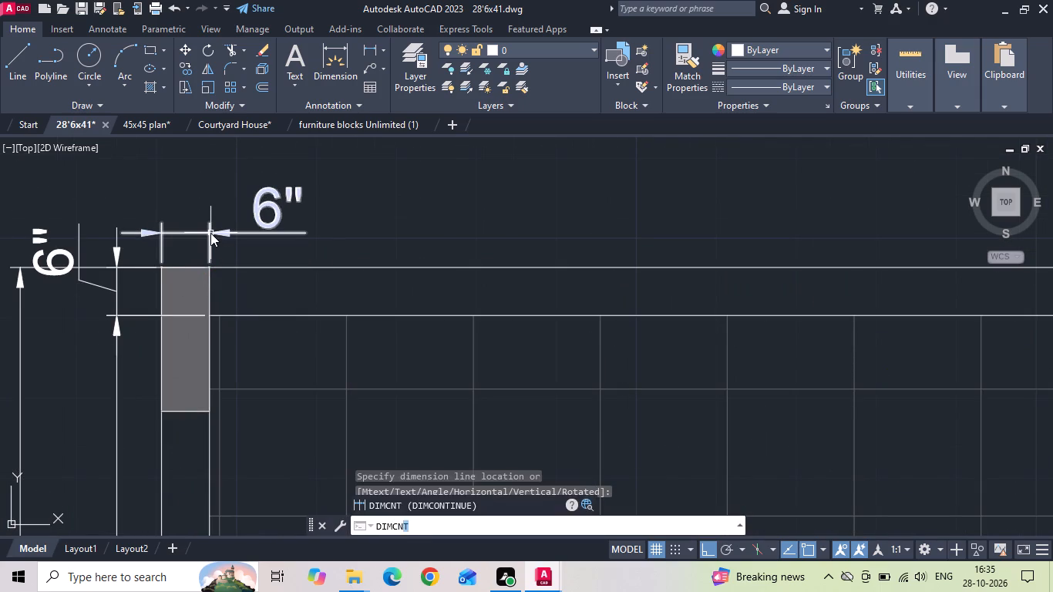
key("space")
scroll(209, 231, "down", 2)
scroll(584, 246, "up", 1)
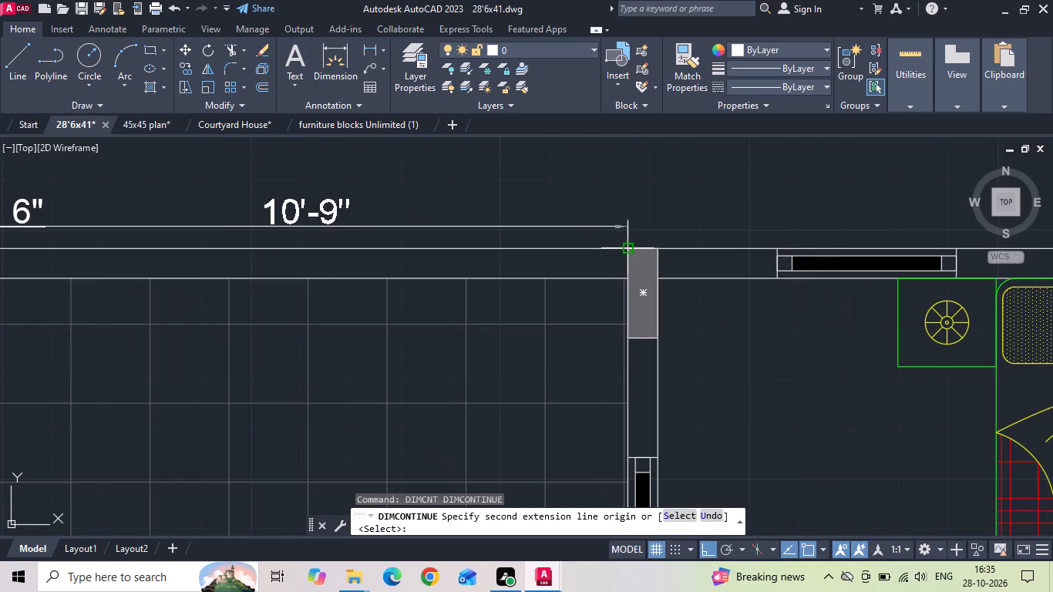
left_click(627, 248)
left_click(659, 247)
scroll(375, 187, "down", 2)
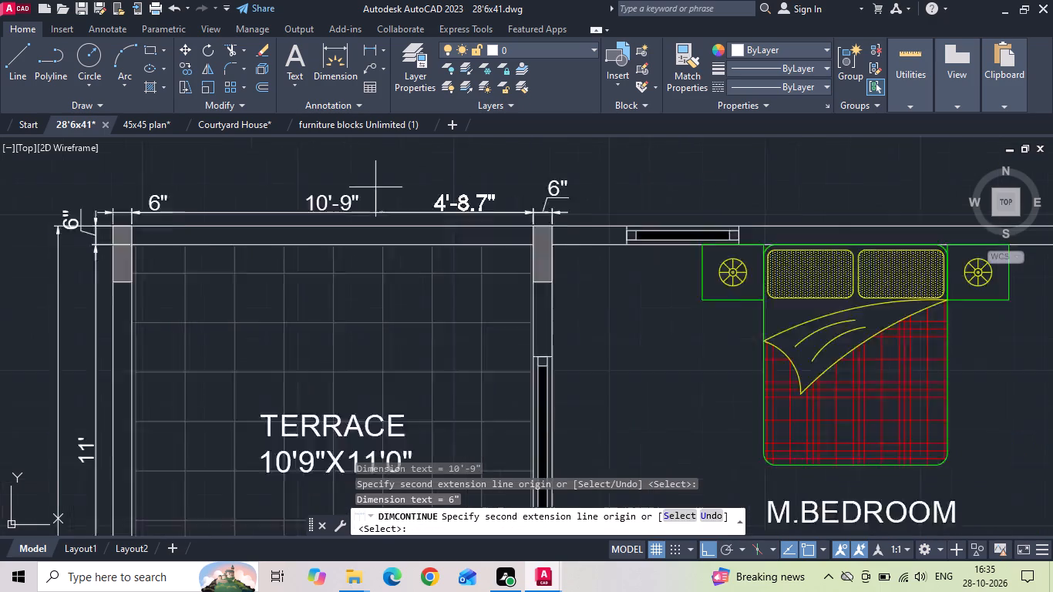
middle_click_drag(671, 201, 407, 227)
scroll(574, 224, "up", 1)
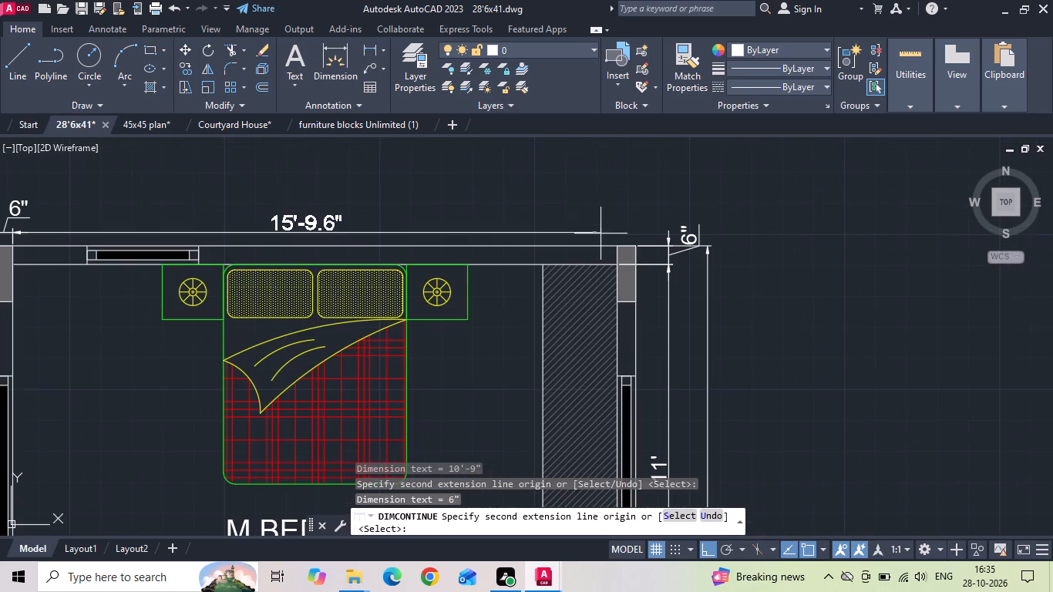
left_click(617, 243)
left_click(638, 241)
key("Escape")
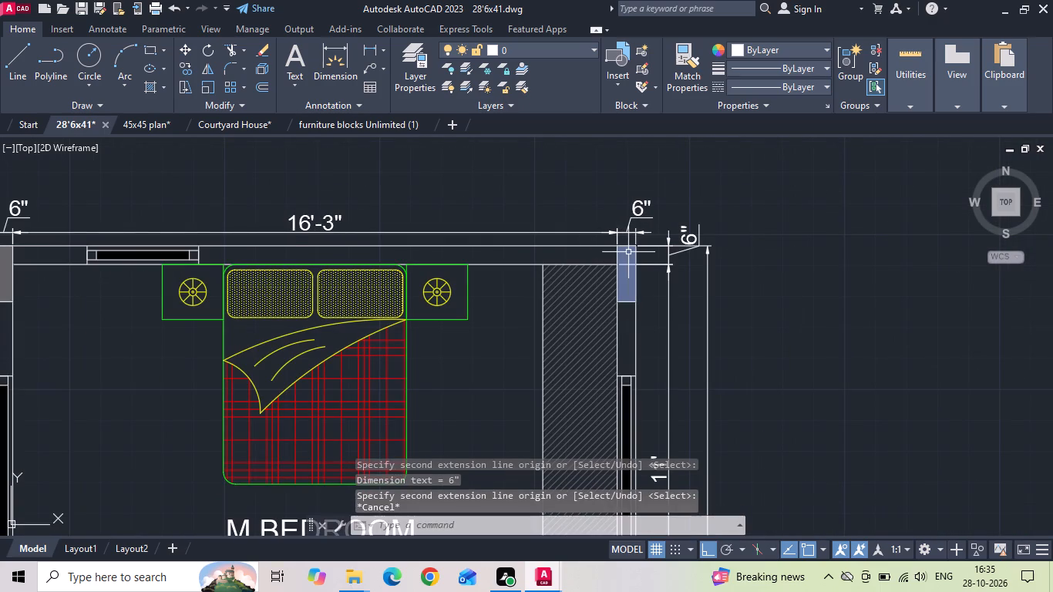
Add an overall linear dimension between the first floor's top outer corners, above the detailed chain over the terrace and master bedroom.
type("DL")
type("I")
key("space")
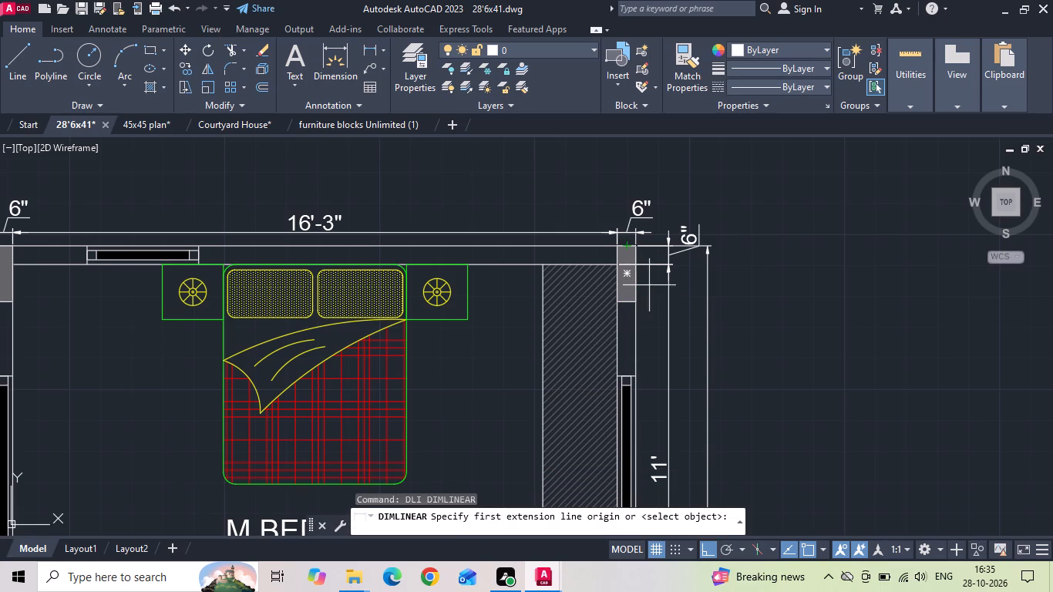
scroll(631, 240, "up", 3)
left_click(645, 260)
scroll(799, 262, "down", 3)
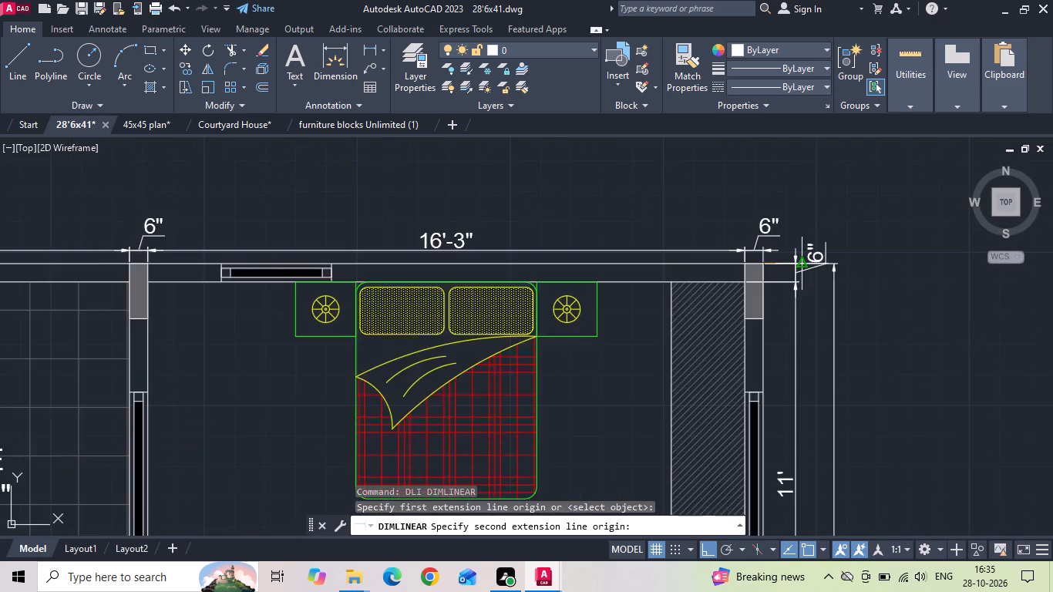
scroll(800, 269, "down", 2)
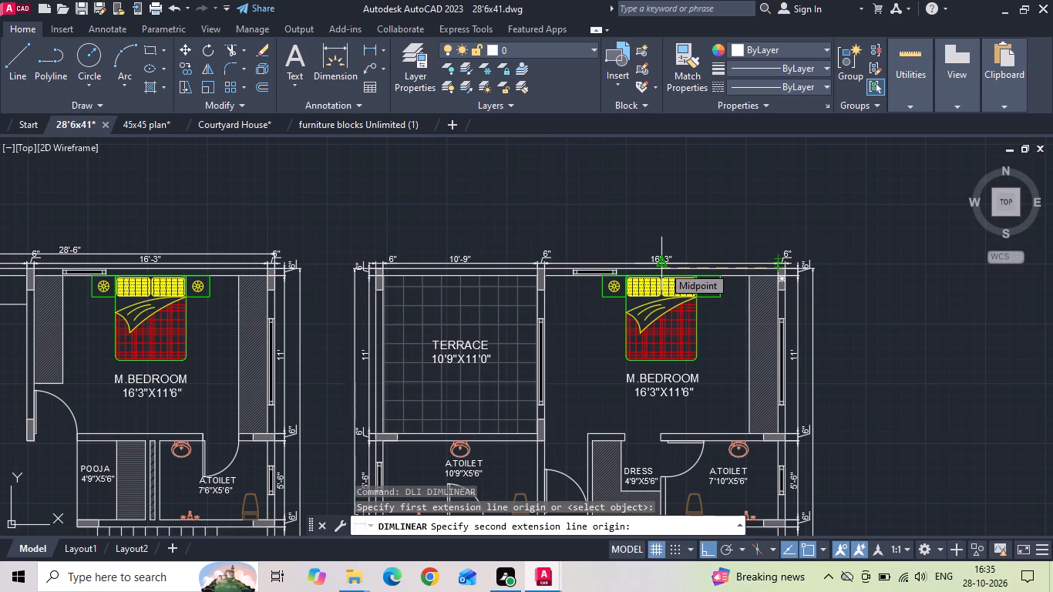
scroll(376, 274, "up", 3)
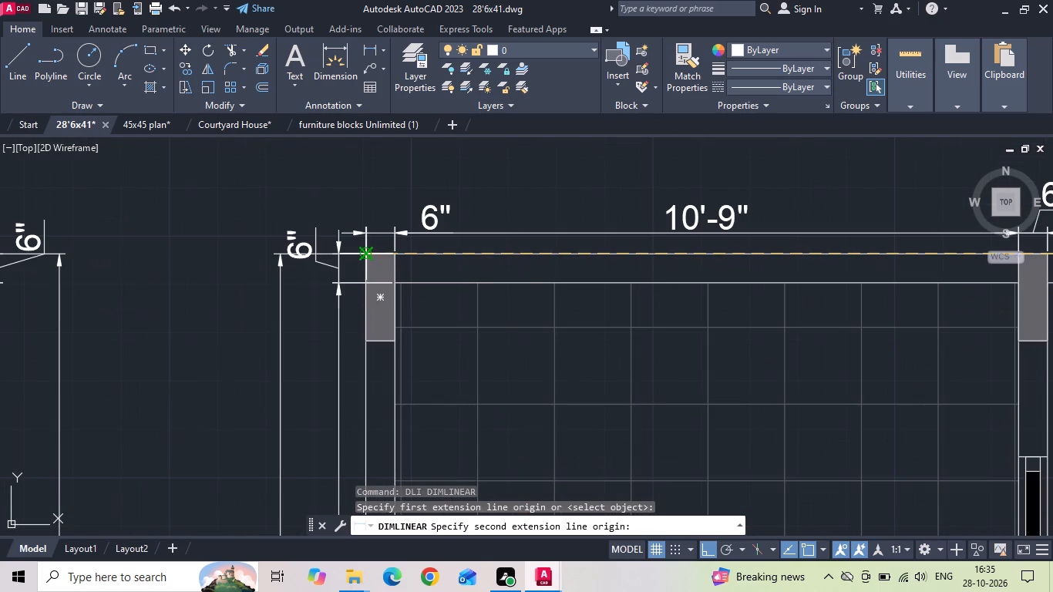
left_click(365, 256)
scroll(365, 261, "down", 2)
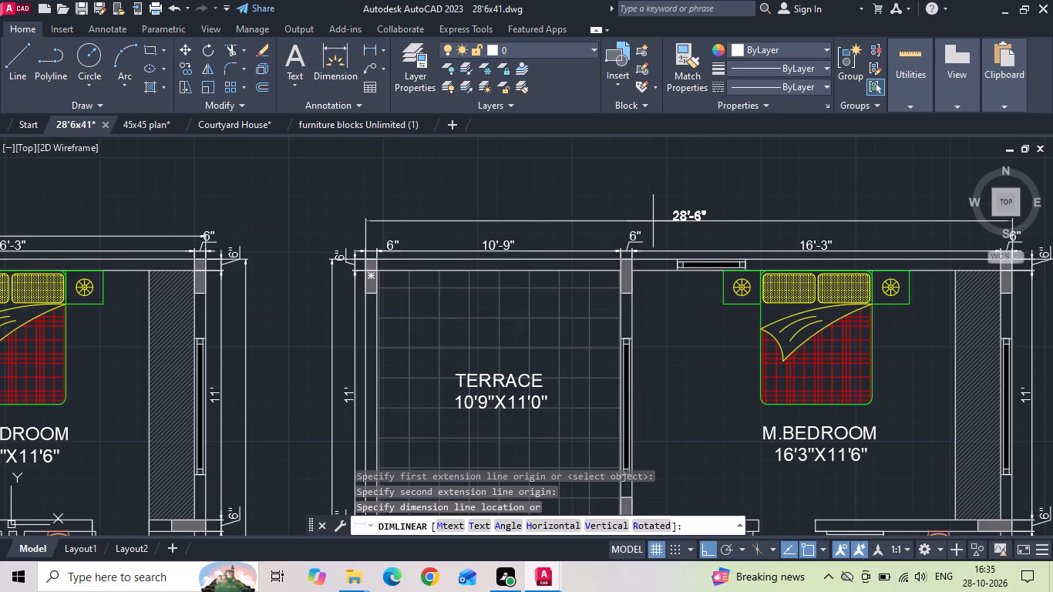
scroll(653, 222, "up", 2)
left_click(657, 240)
scroll(644, 215, "down", 3)
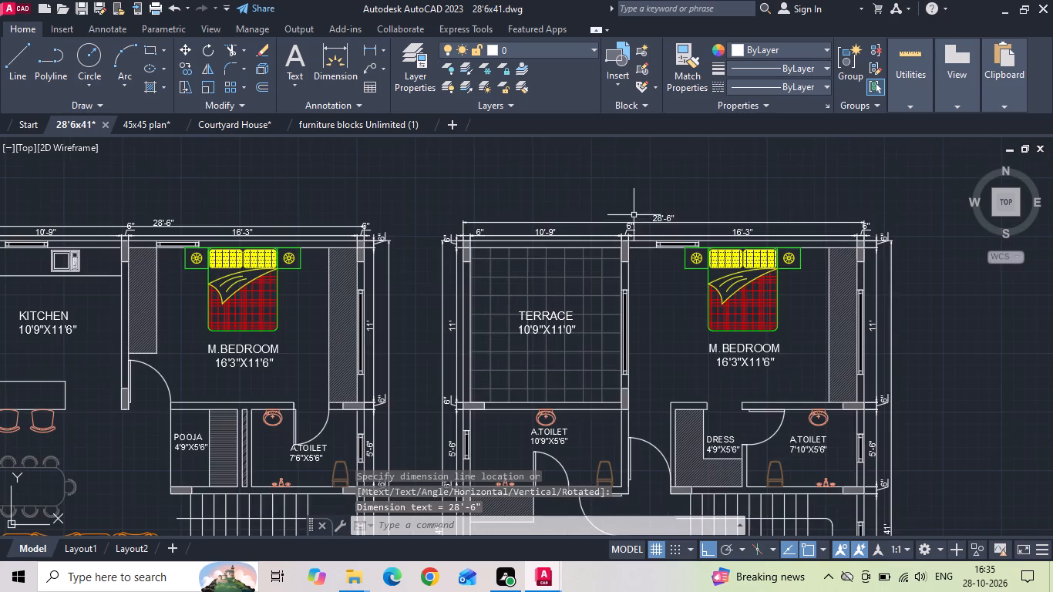
Save the 28'6x41 drawing with the completed plan dimensions.
key("ctrl+s")
scroll(635, 240, "down", 1)
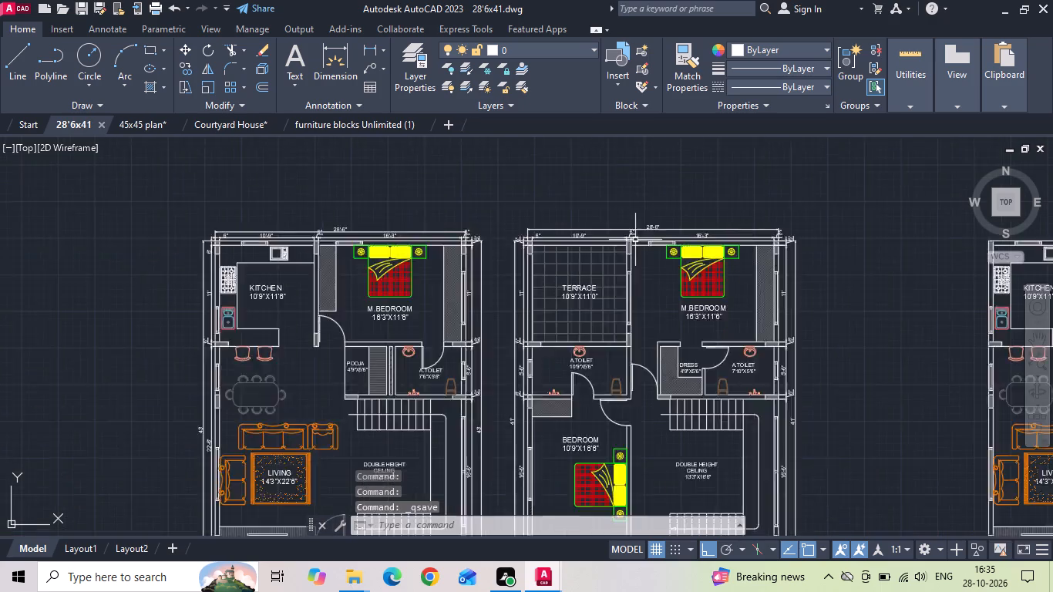
scroll(635, 240, "down", 1)
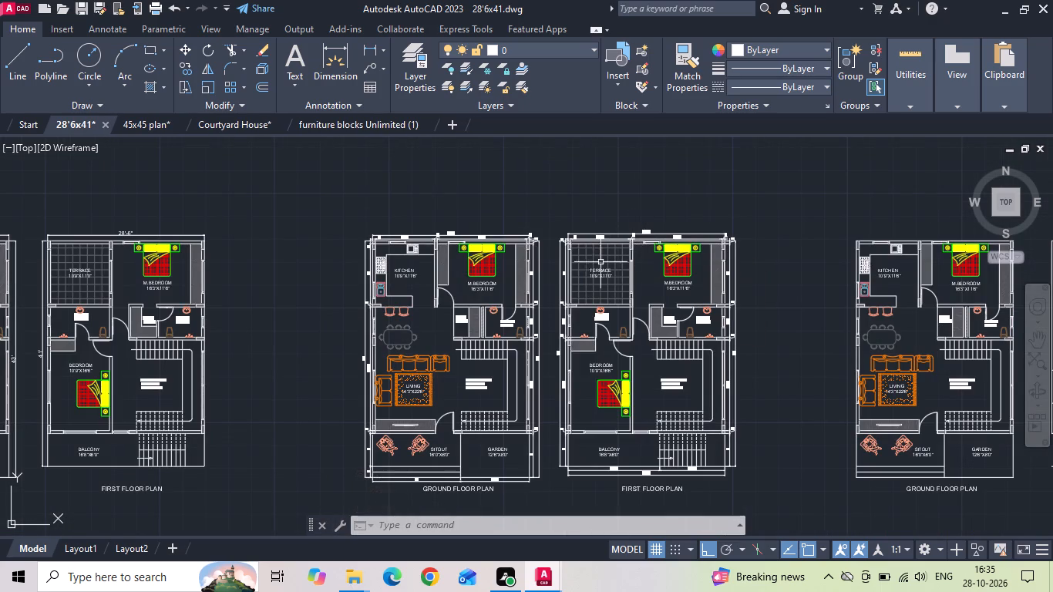
scroll(461, 282, "down", 2)
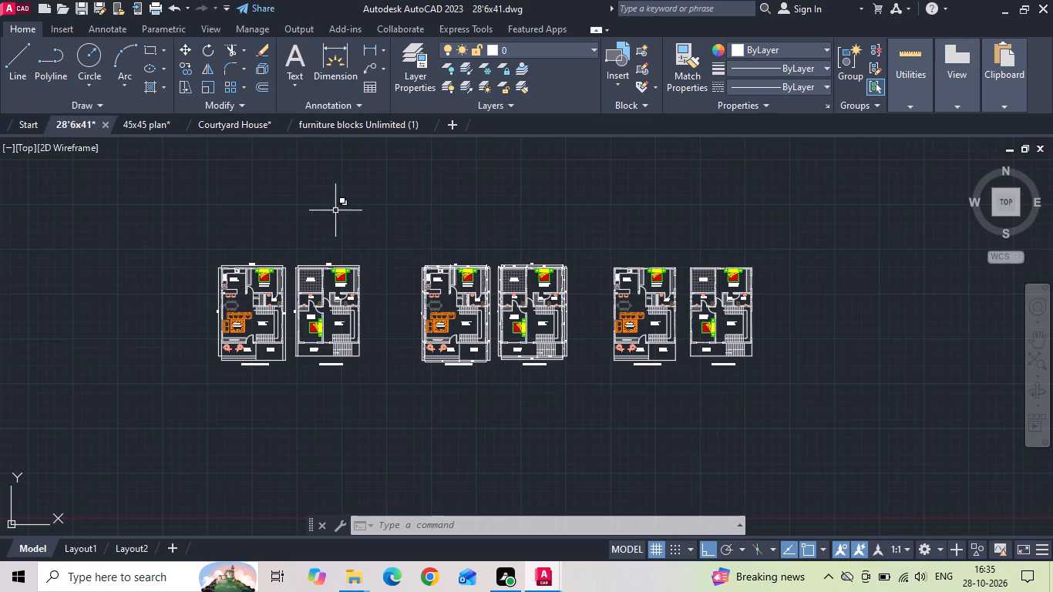
Switch to the furniture blocks Unlimited (1) drawing and look through its rug, furniture, wall decor and lamp blocks.
left_click(355, 125)
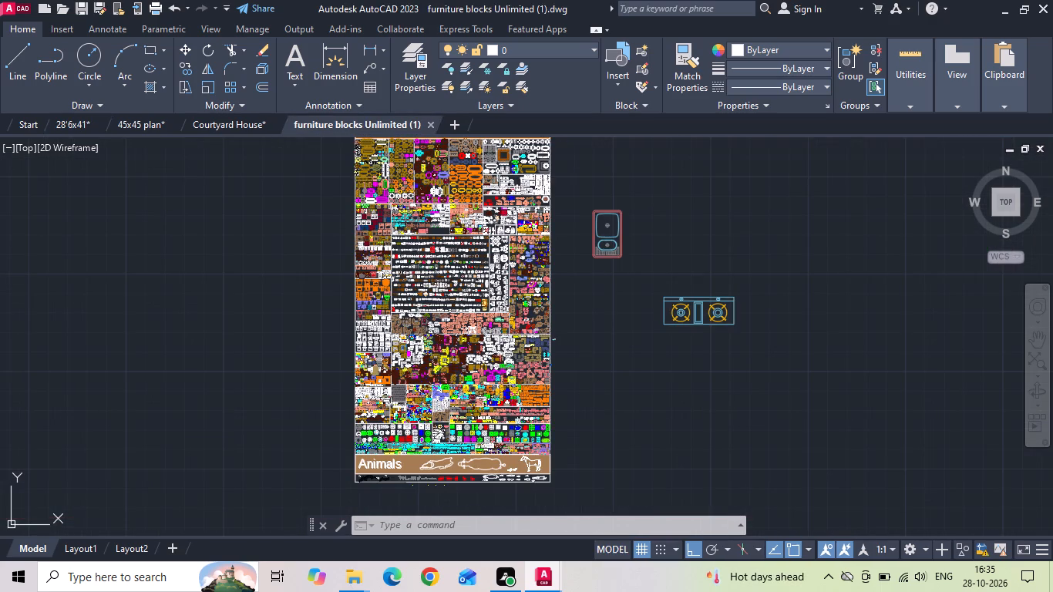
scroll(373, 374, "up", 6)
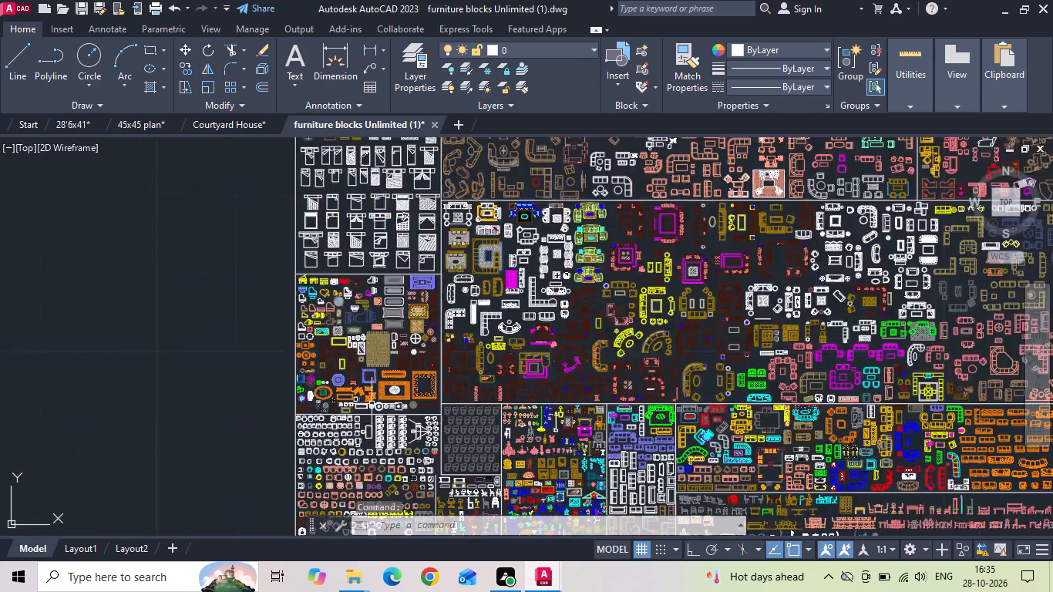
scroll(177, 378, "up", 2)
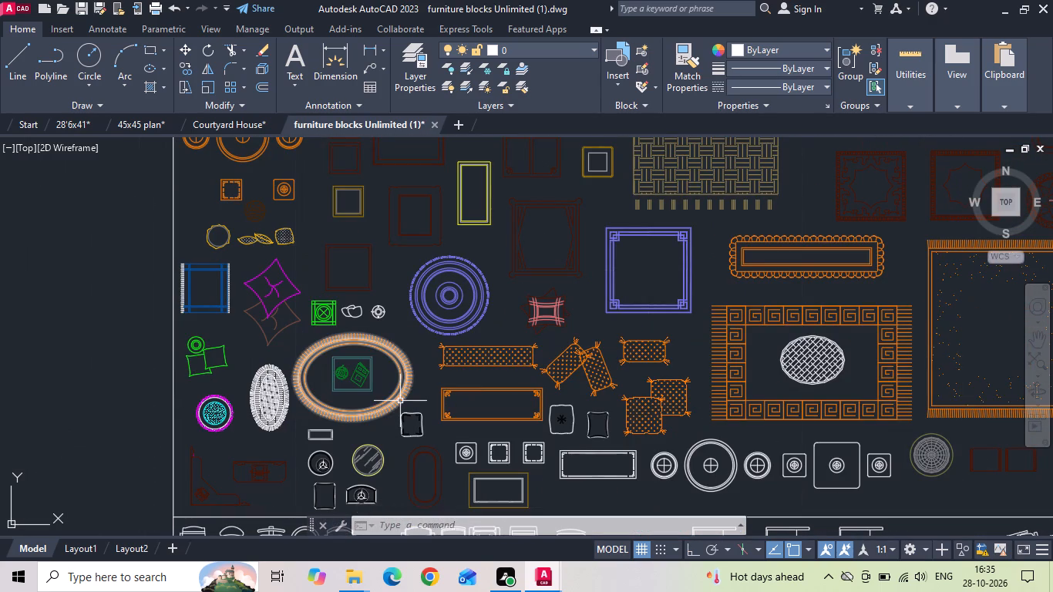
scroll(410, 331, "down", 1)
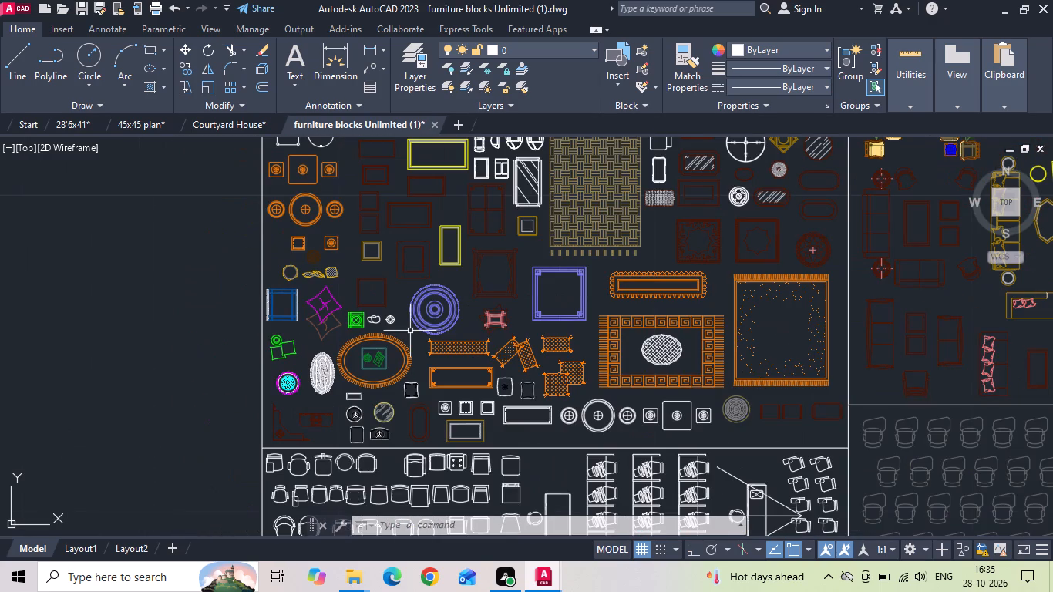
middle_click_drag(392, 240, 334, 389)
scroll(324, 393, "down", 3)
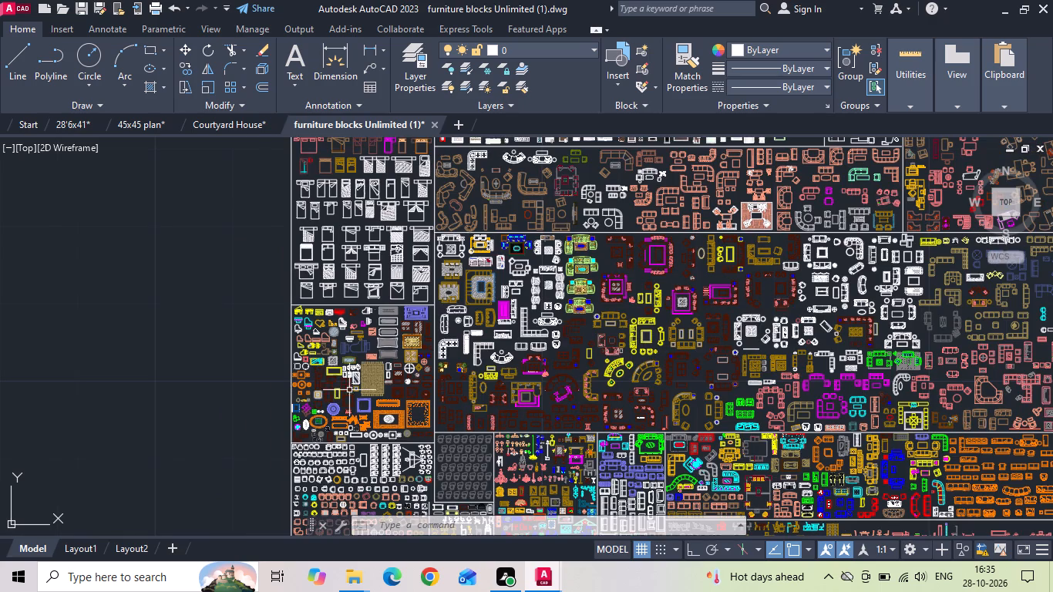
middle_click_drag(589, 422, 490, 143)
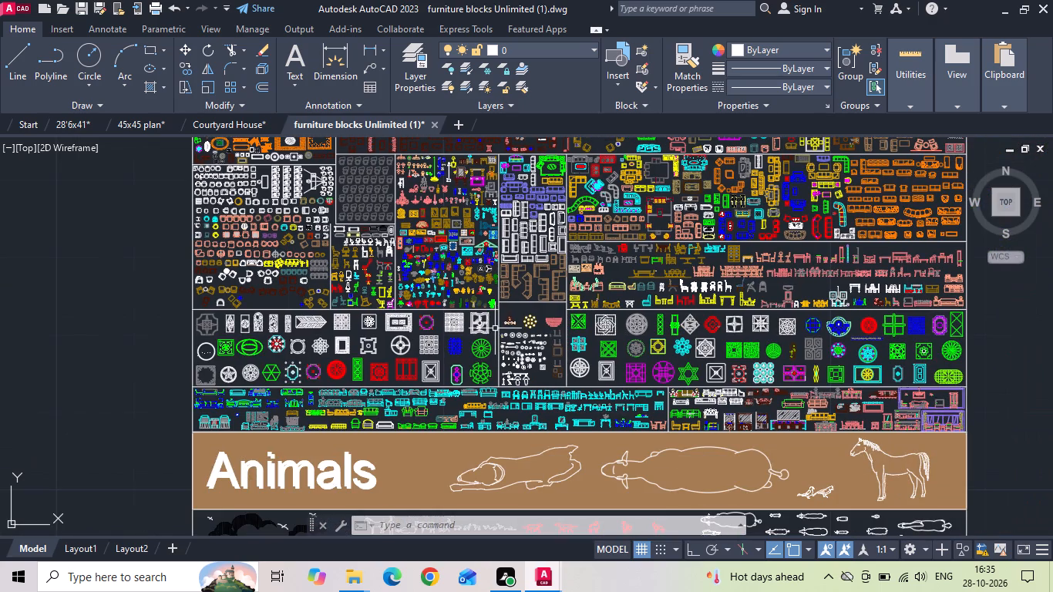
scroll(533, 294, "up", 2)
middle_click_drag(553, 279, 550, 330)
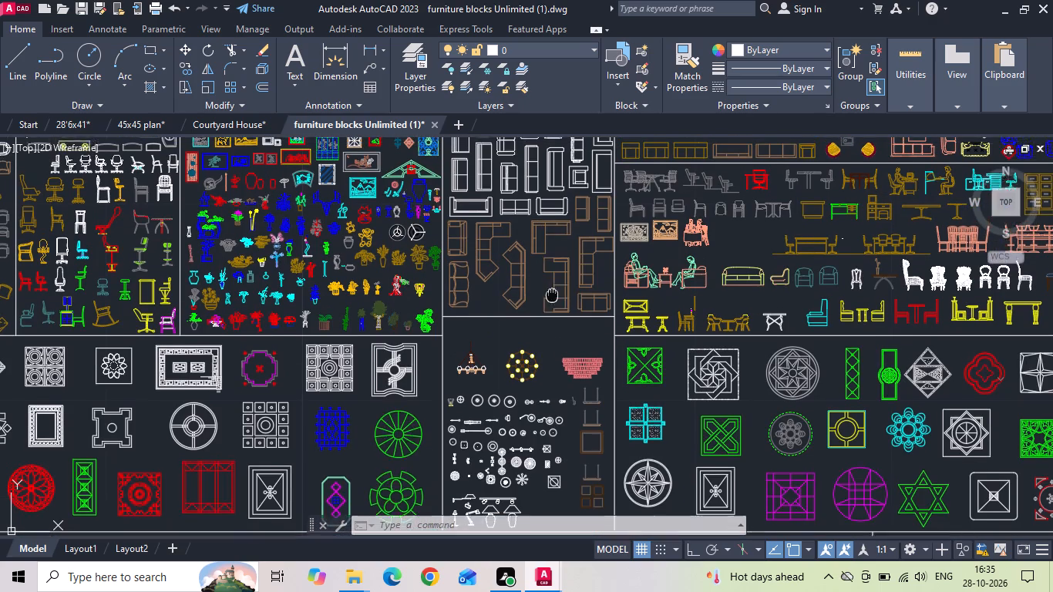
middle_click_drag(550, 330, 546, 355)
scroll(228, 293, "up", 3)
scroll(422, 375, "down", 3)
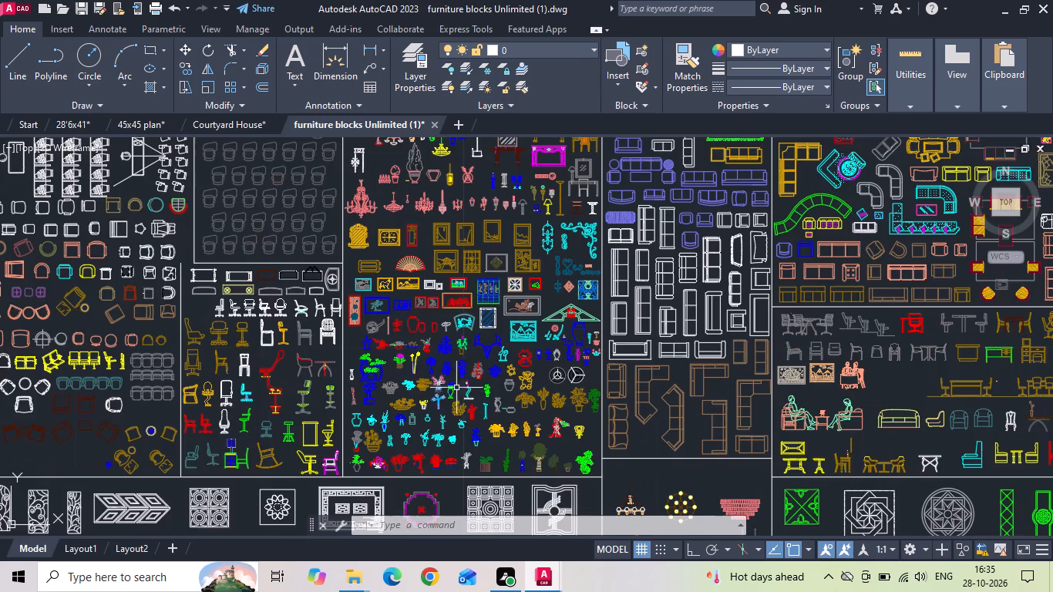
scroll(402, 278, "up", 2)
middle_click_drag(401, 275, 380, 456)
middle_click_drag(413, 263, 379, 452)
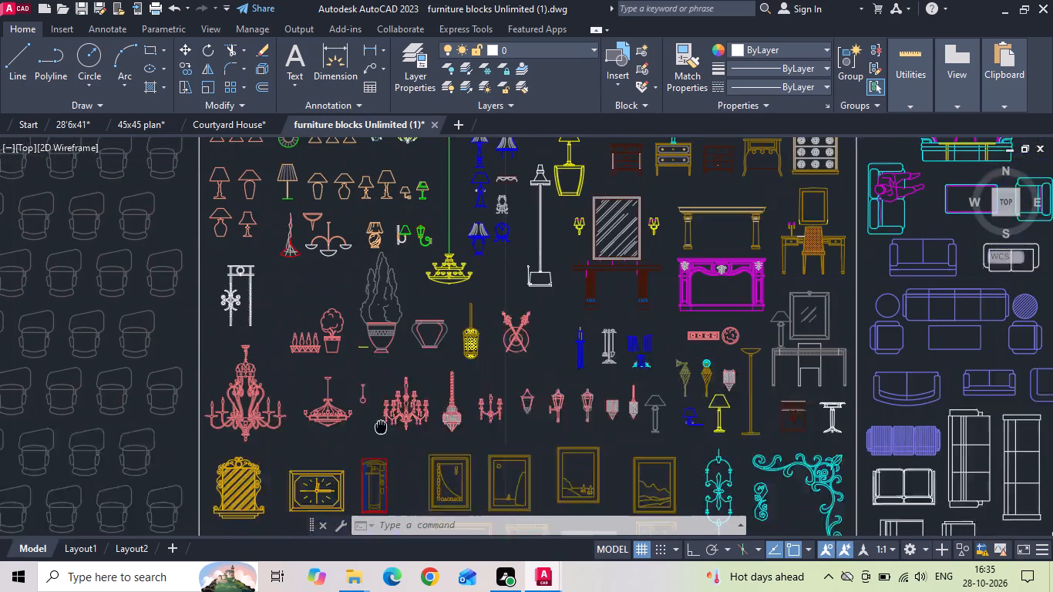
middle_click_drag(379, 452, 379, 453)
scroll(378, 439, "down", 6)
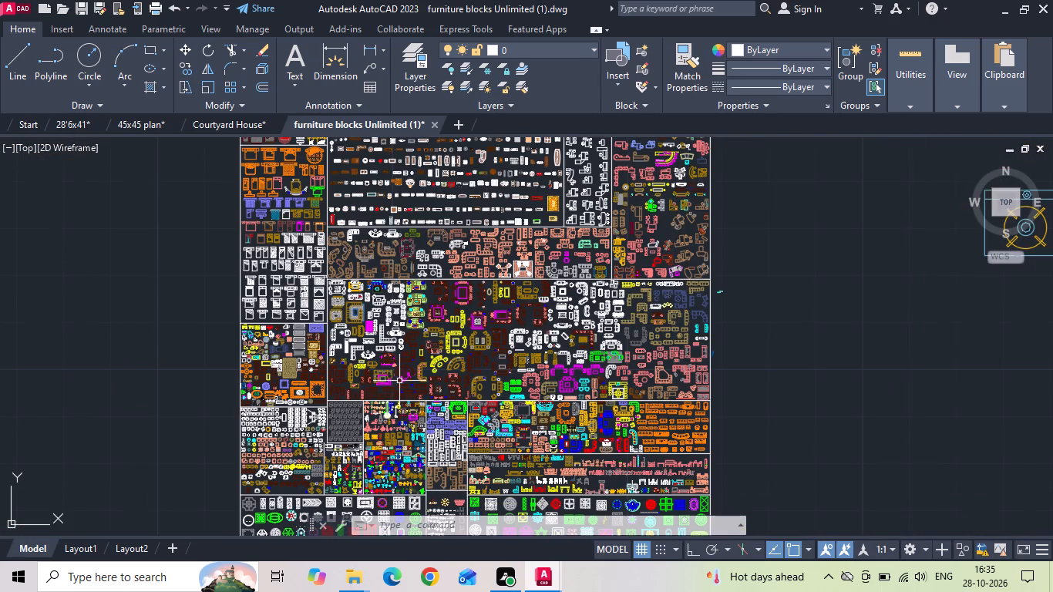
Examine the coloured top-view furniture and potted plant blocks in the middle section of the block library.
scroll(422, 183, "up", 4)
scroll(392, 289, "up", 1)
middle_click_drag(392, 304, 392, 389)
scroll(394, 408, "down", 2)
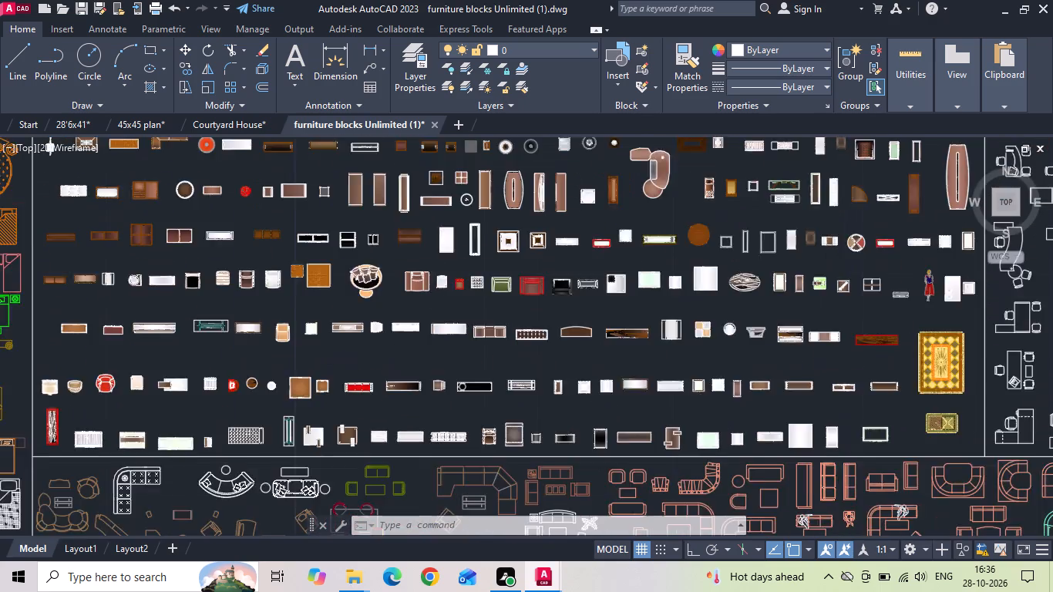
scroll(442, 338, "up", 4)
scroll(407, 408, "down", 3)
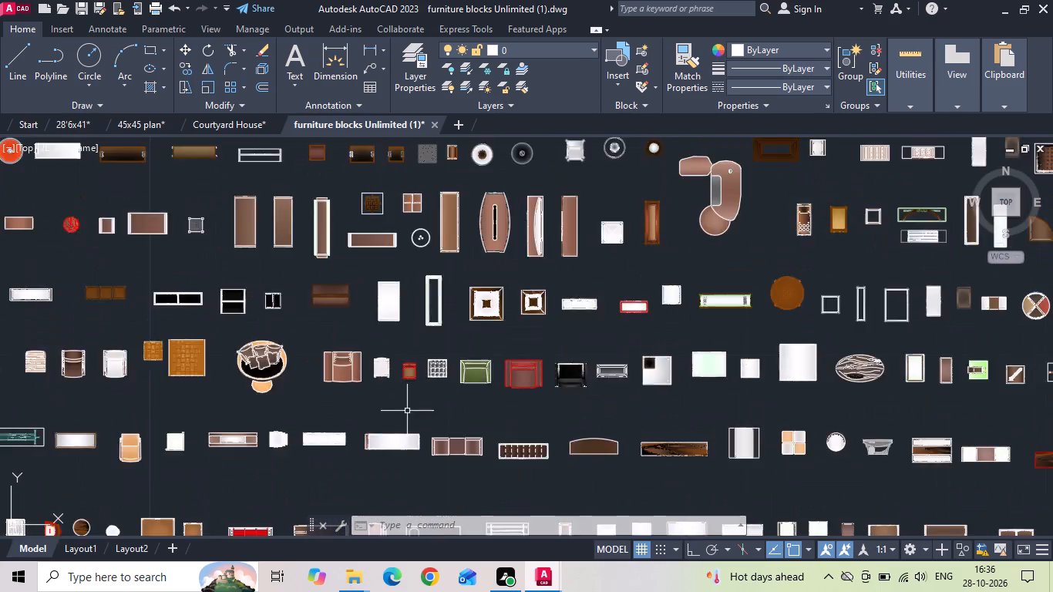
scroll(394, 358, "up", 3)
middle_click_drag(459, 308, 474, 375)
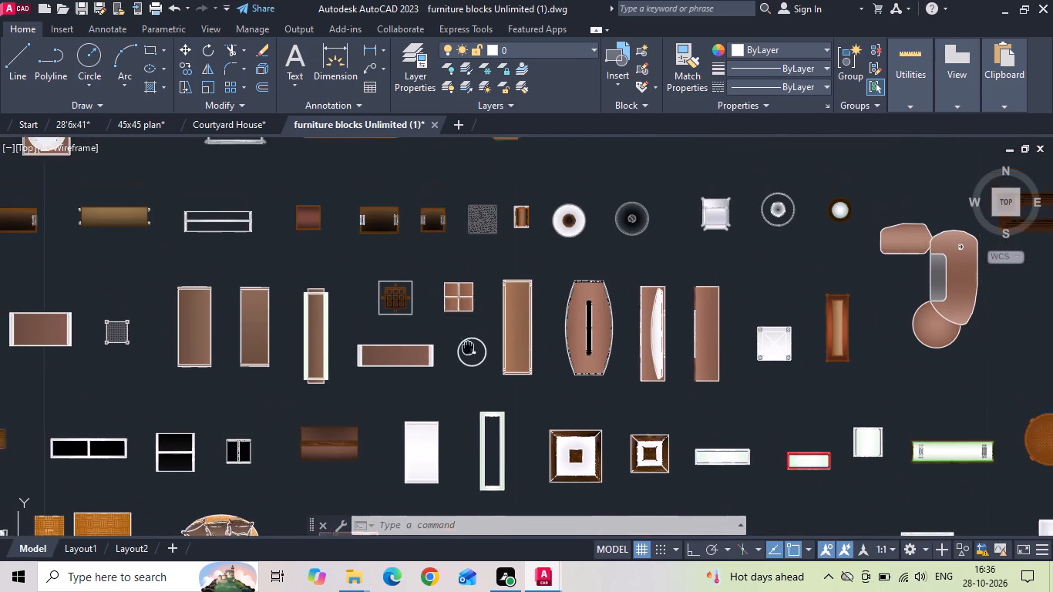
middle_click_drag(474, 375, 474, 378)
scroll(481, 395, "up", 4)
scroll(482, 395, "down", 8)
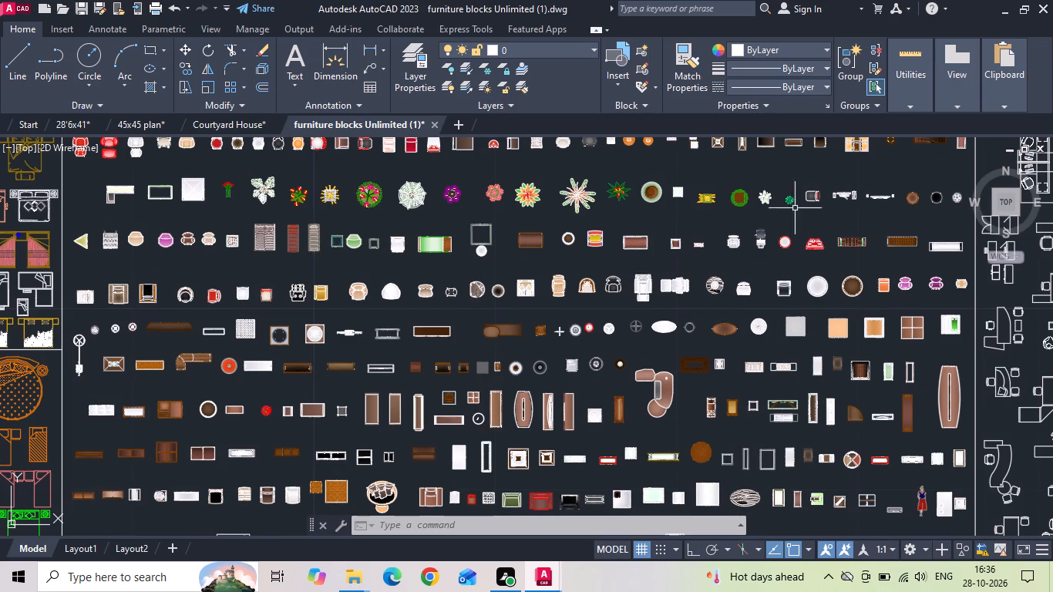
scroll(843, 203, "up", 3)
middle_click_drag(816, 195, 462, 383)
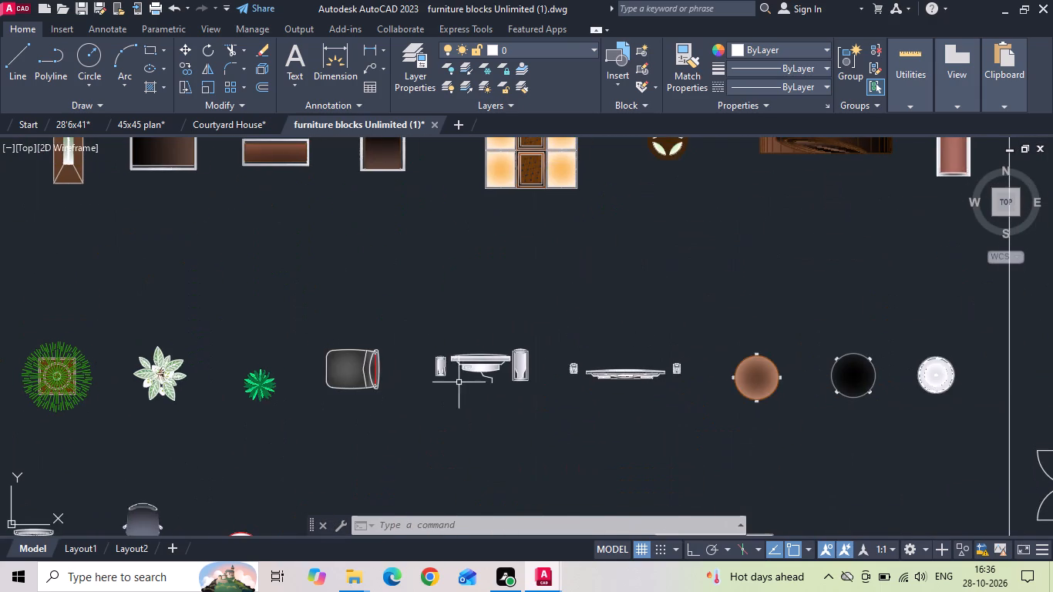
scroll(478, 374, "down", 2)
middle_click_drag(224, 394, 249, 391)
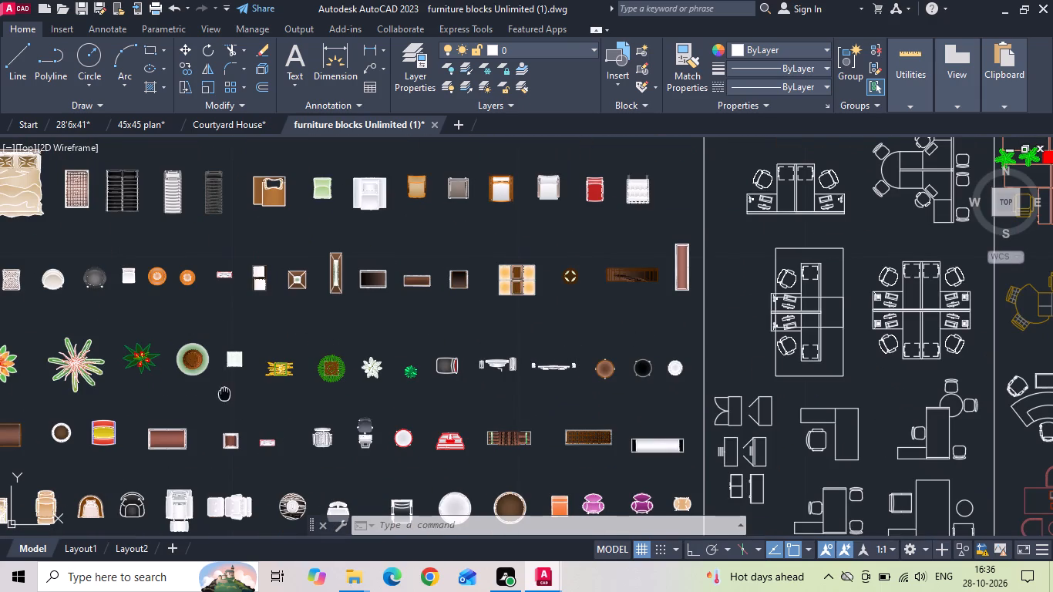
middle_click_drag(249, 391, 722, 382)
middle_click_drag(177, 377, 455, 338)
scroll(452, 331, "up", 3)
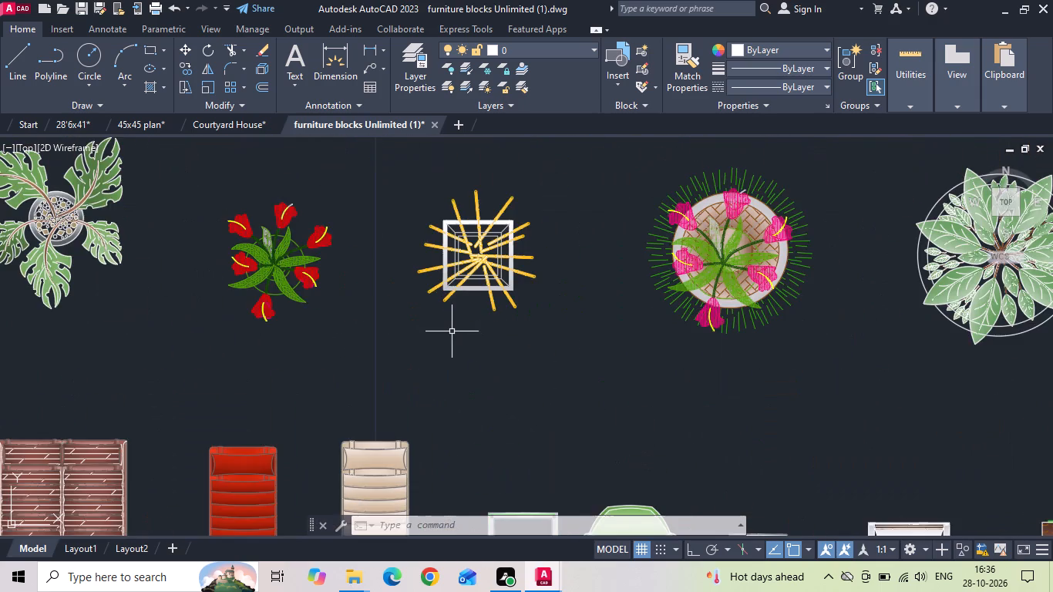
scroll(452, 331, "down", 3)
scroll(450, 326, "up", 3)
scroll(451, 294, "down", 3)
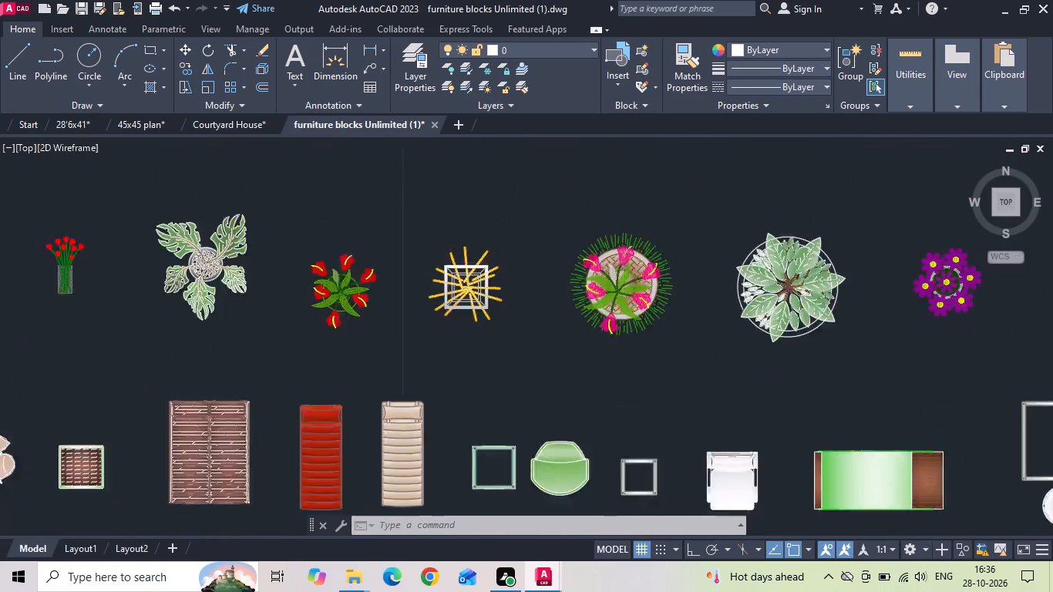
scroll(451, 294, "down", 4)
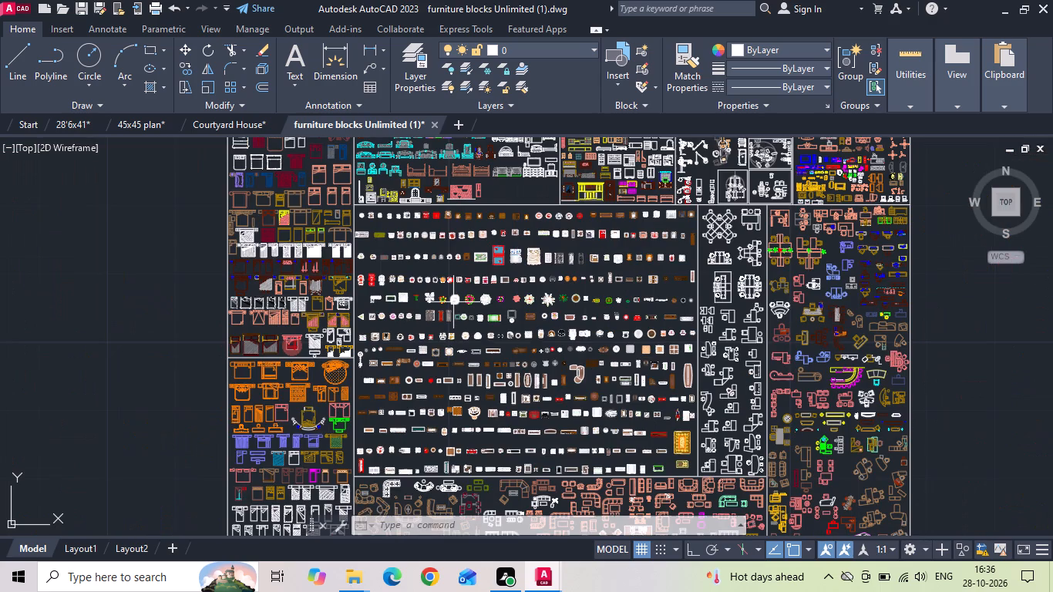
Examine the rug, cushion, side table and potted plant blocks in the lower-left sections of the block library.
middle_click_drag(413, 423, 502, 203)
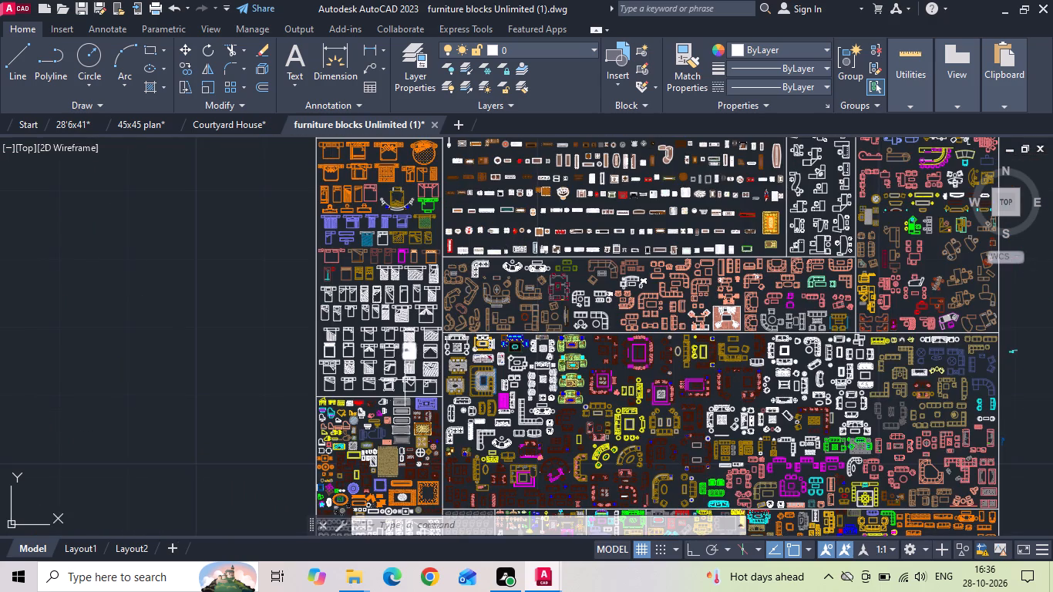
scroll(358, 458, "up", 4)
scroll(426, 218, "down", 2)
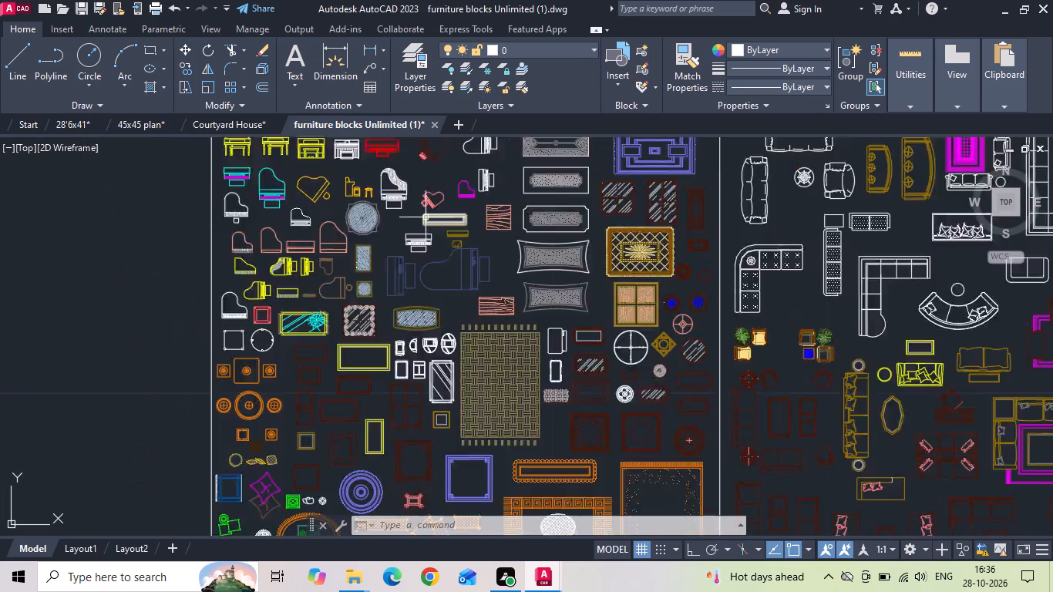
scroll(613, 288, "up", 3)
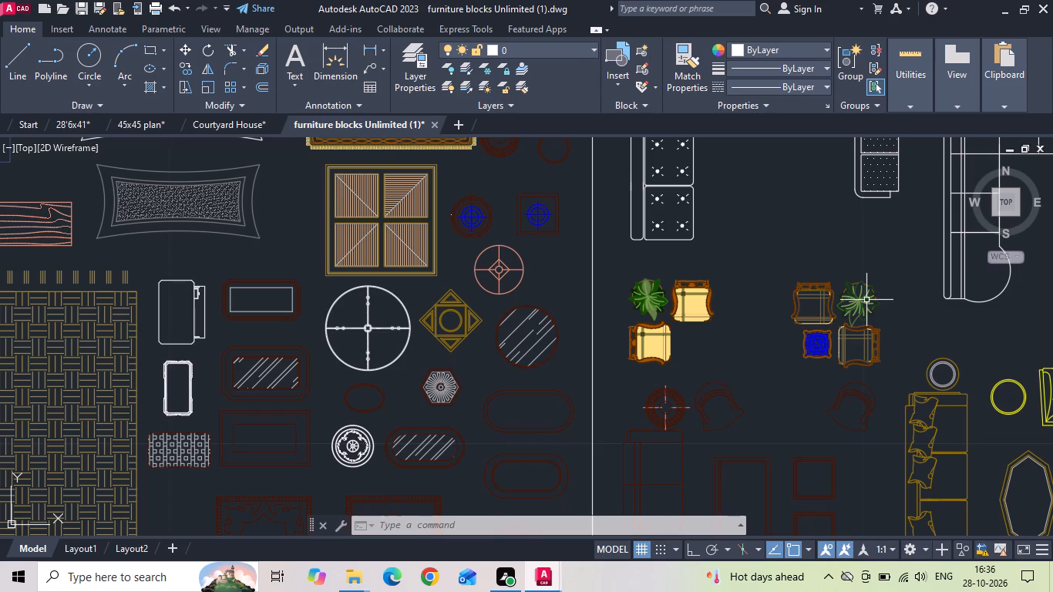
scroll(542, 268, "down", 2)
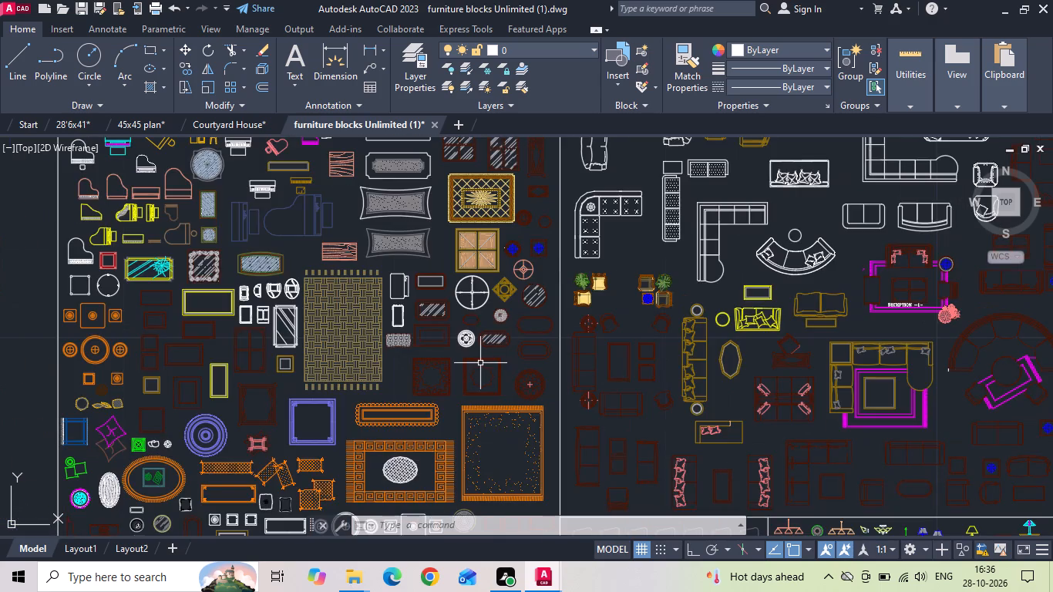
scroll(477, 365, "up", 2)
scroll(565, 285, "down", 2)
middle_click_drag(390, 449, 401, 395)
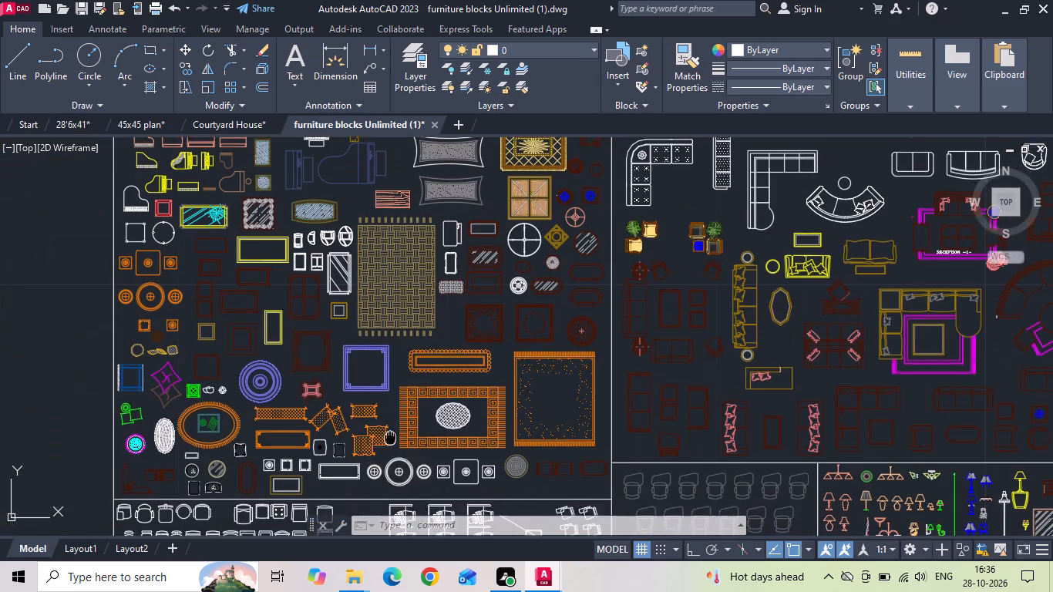
middle_click_drag(401, 395, 415, 358)
scroll(195, 358, "up", 3)
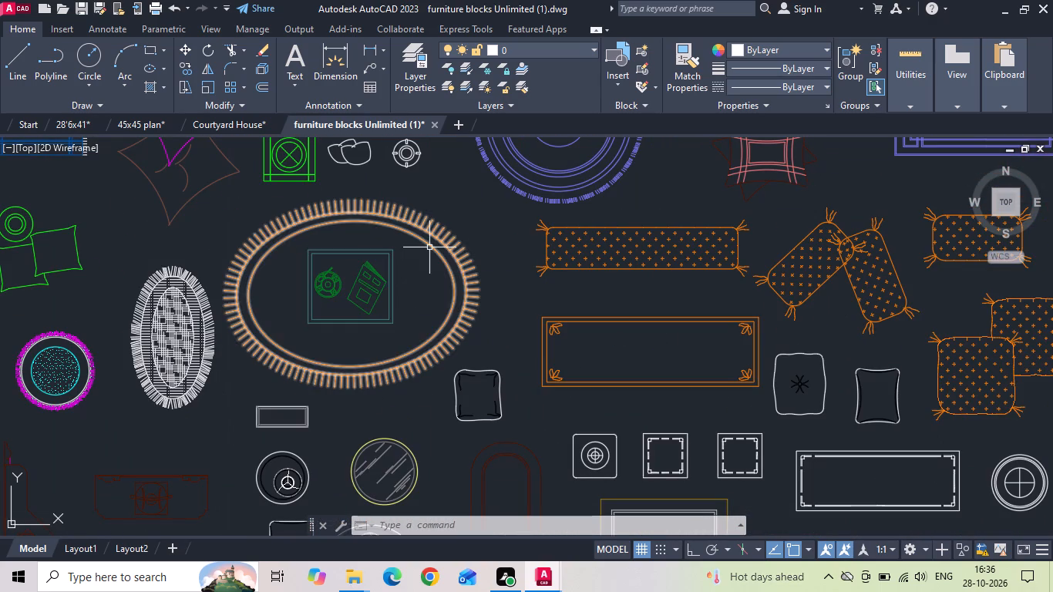
scroll(494, 237, "down", 1)
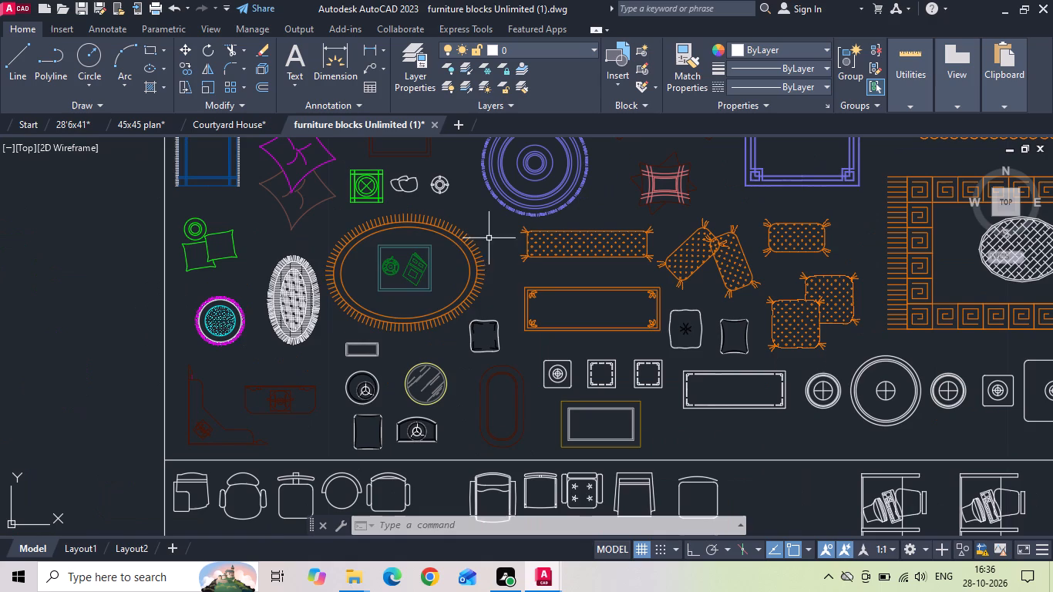
Copy the small side table block with telephone and notepad inside the orange oval rug to the clipboard.
left_click(403, 265)
left_click(375, 280)
scroll(375, 280, "down", 2)
middle_click_drag(391, 414, 390, 227)
scroll(390, 218, "down", 2)
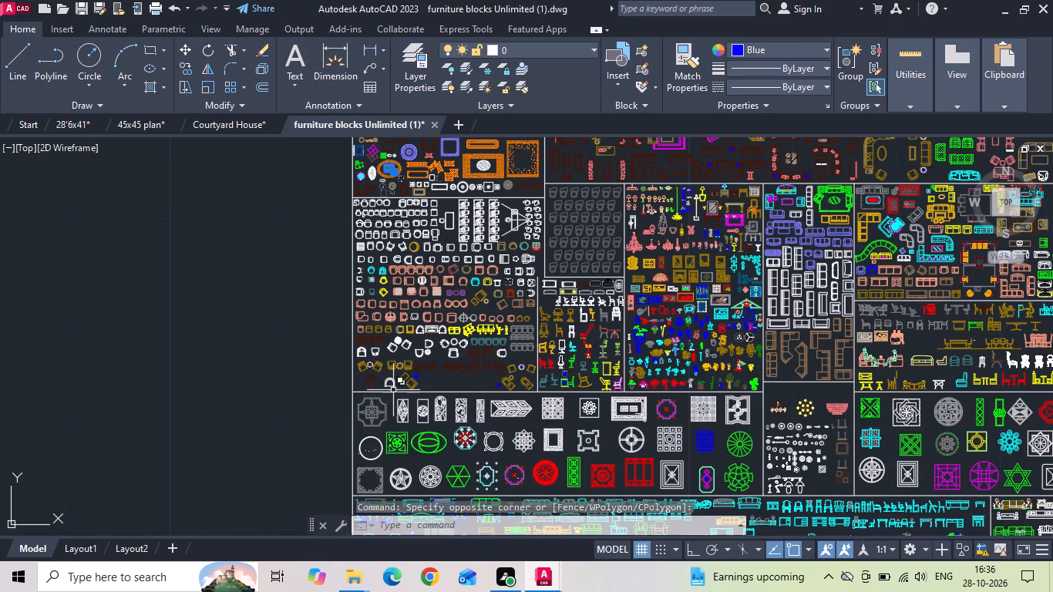
middle_click_drag(392, 348, 392, 238)
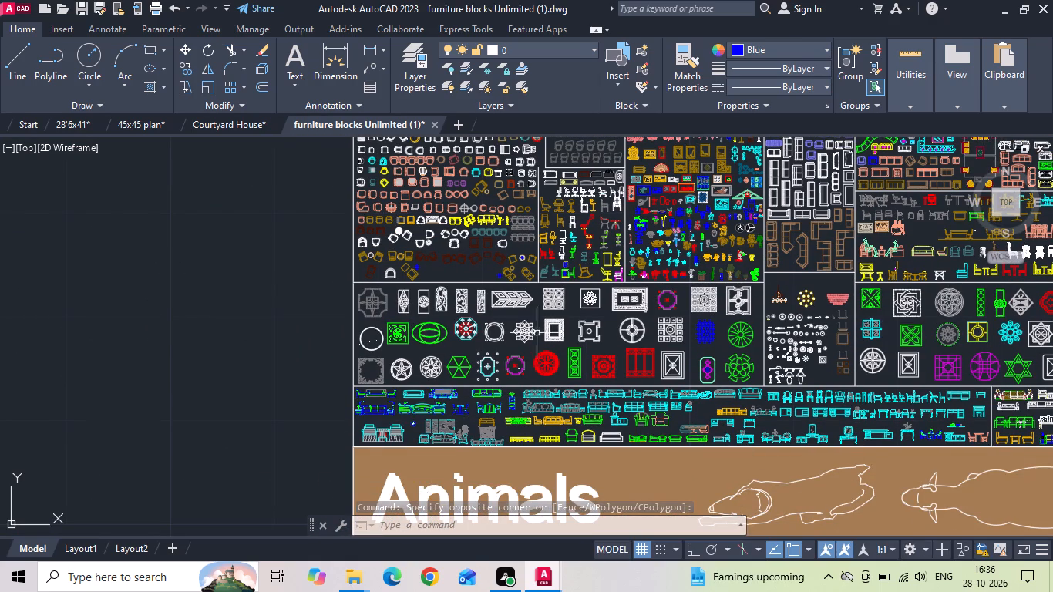
scroll(703, 287, "up", 3)
middle_click_drag(698, 295, 712, 430)
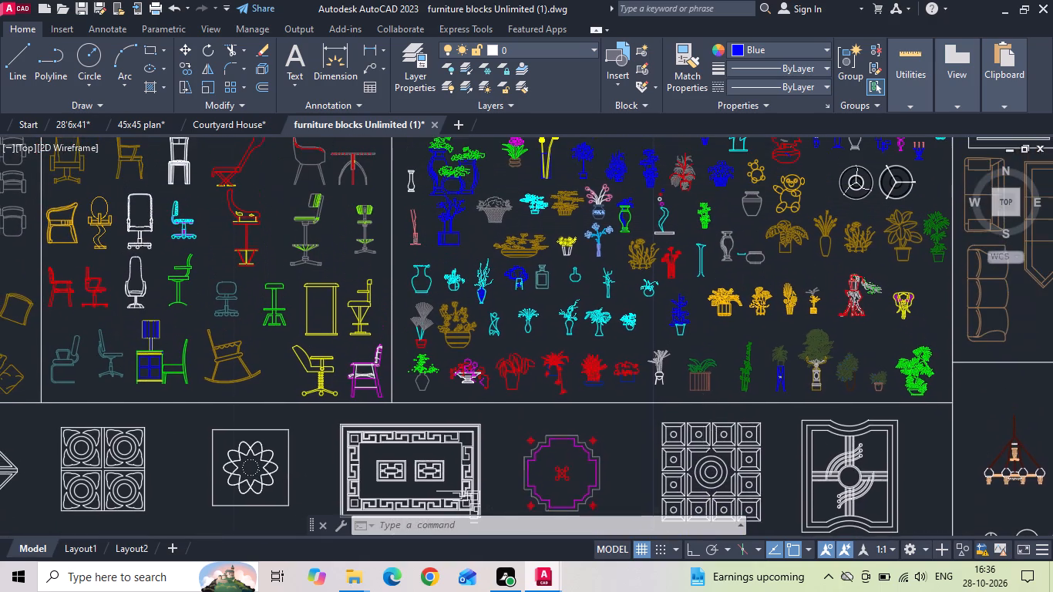
middle_click_drag(459, 257, 501, 461)
scroll(550, 383, "down", 2)
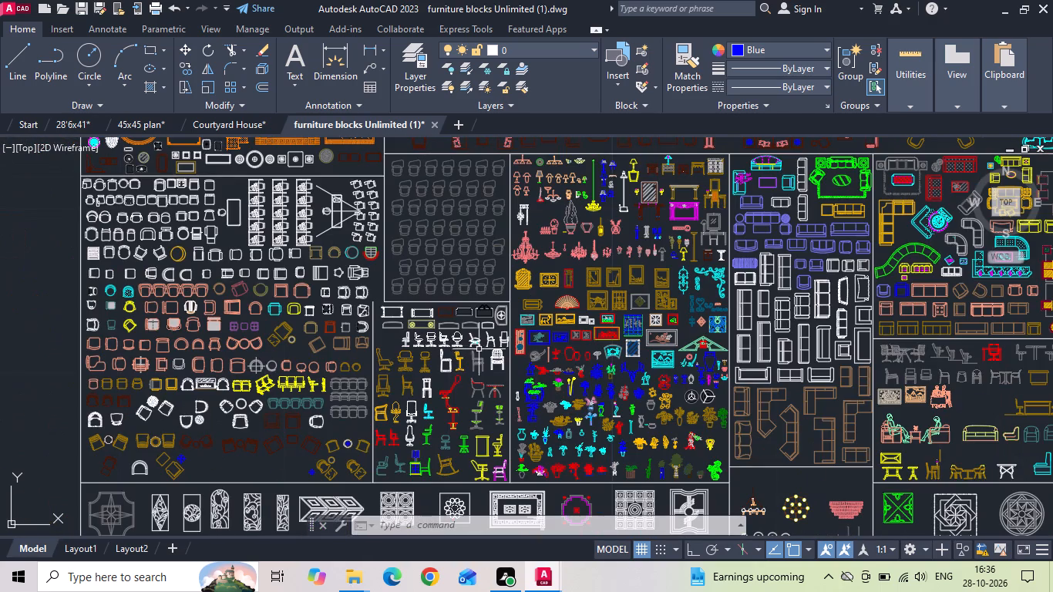
scroll(224, 272, "up", 2)
scroll(394, 339, "down", 2)
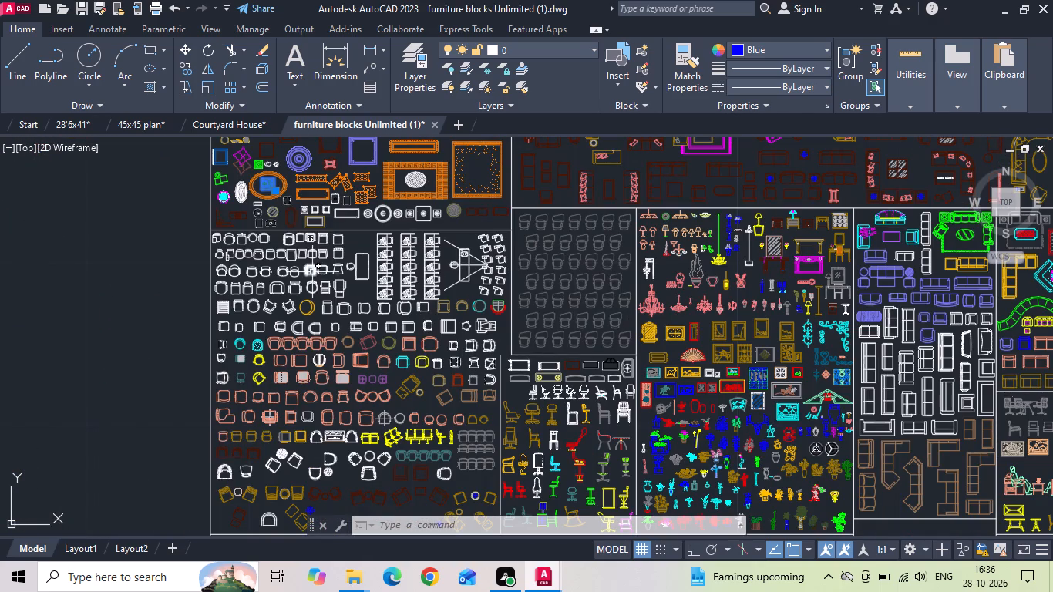
scroll(265, 192, "up", 2)
middle_click_drag(324, 357, 352, 534)
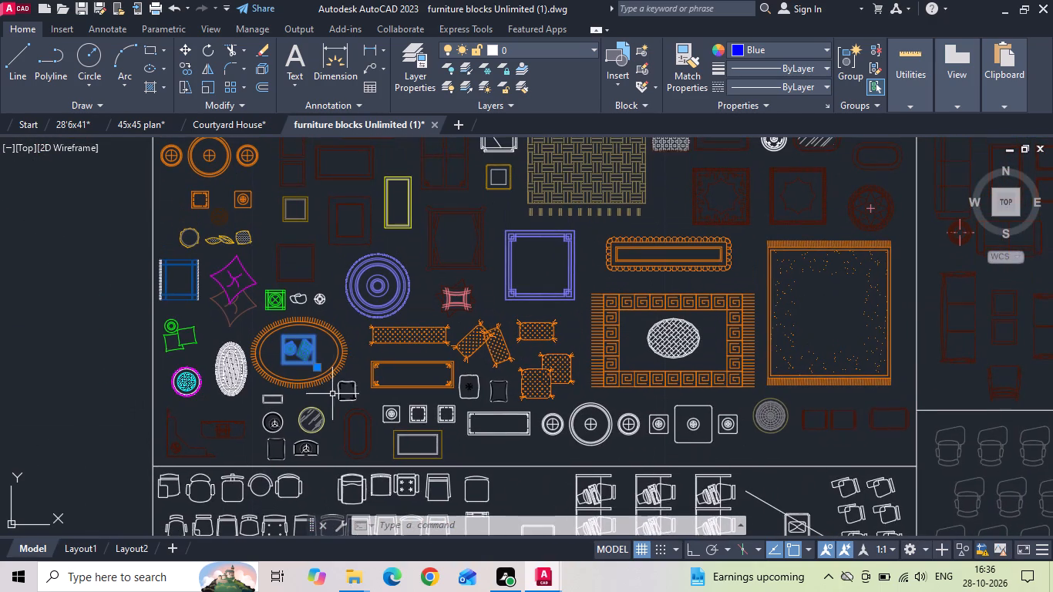
middle_click_drag(335, 289, 374, 398)
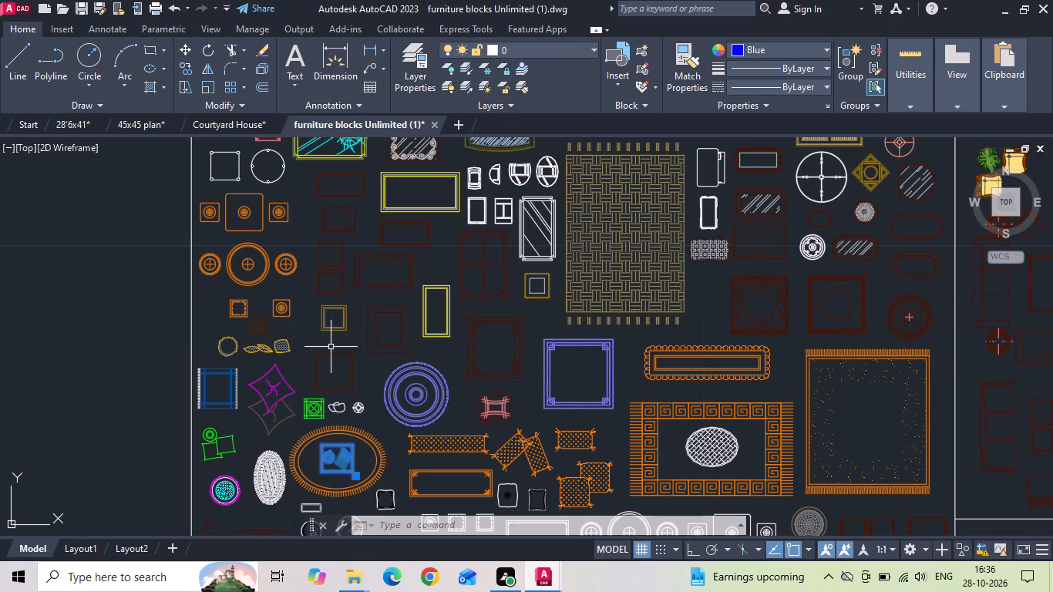
middle_click_drag(382, 257, 385, 382)
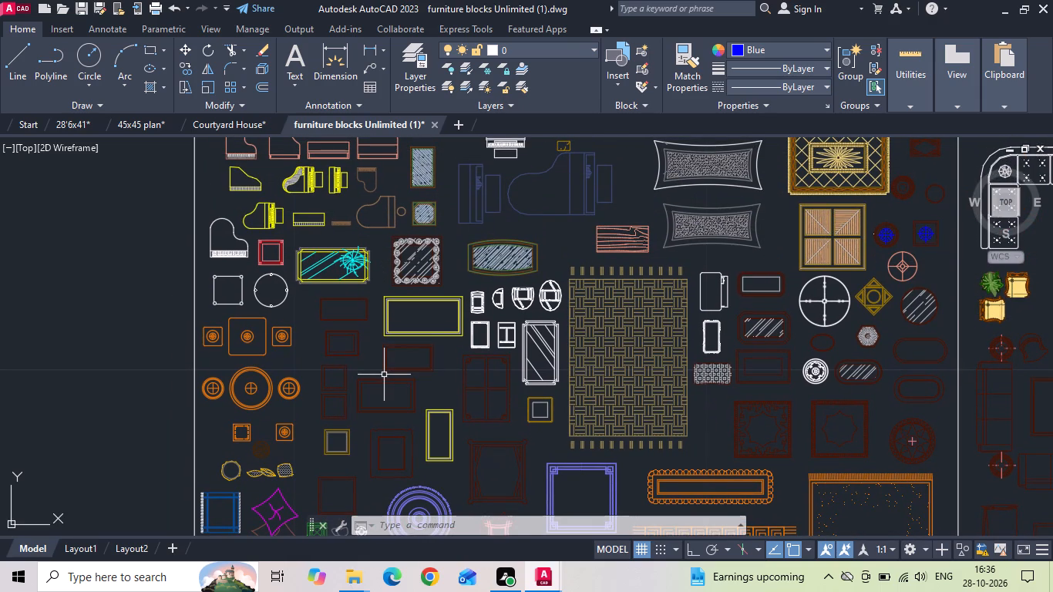
scroll(383, 378, "down", 2)
scroll(429, 254, "up", 1)
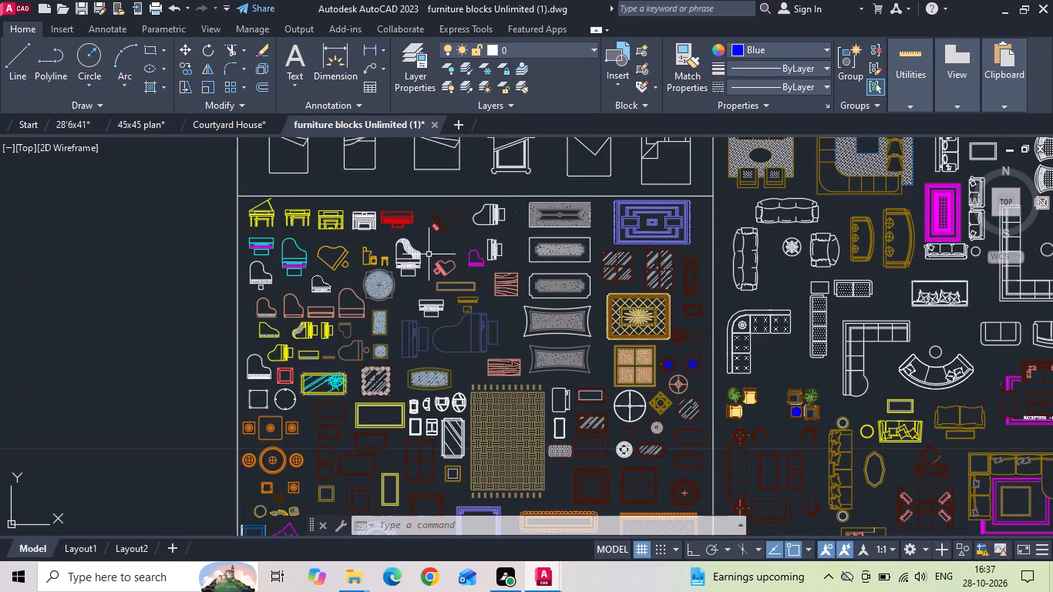
key("ctrl+c")
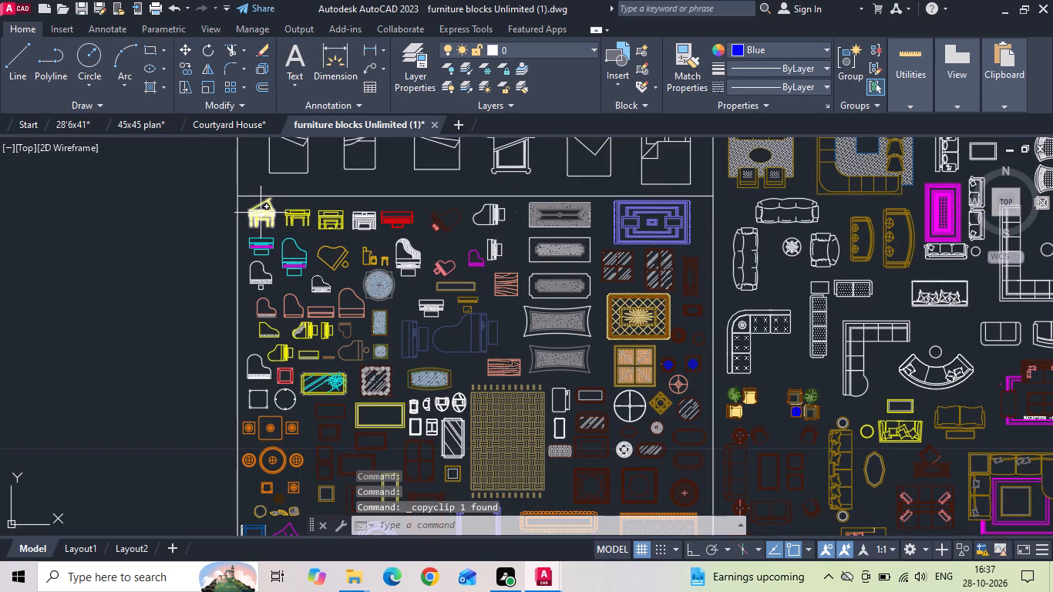
Switch to the 28'6x41 drawing and paste the side table block beside the leftmost ground floor plan.
left_click(89, 129)
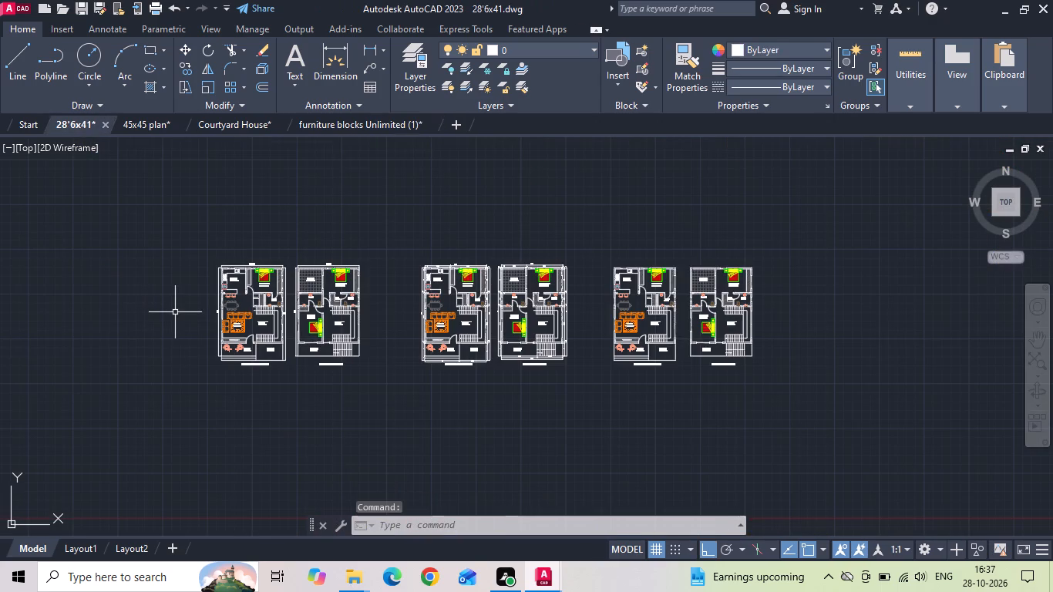
key("ctrl+v")
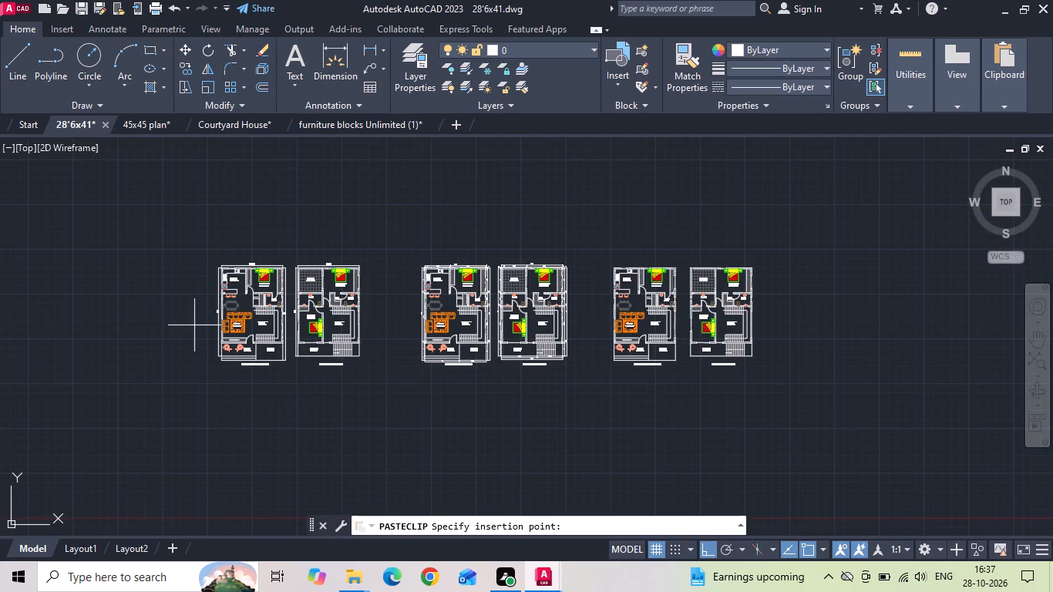
left_click(199, 325)
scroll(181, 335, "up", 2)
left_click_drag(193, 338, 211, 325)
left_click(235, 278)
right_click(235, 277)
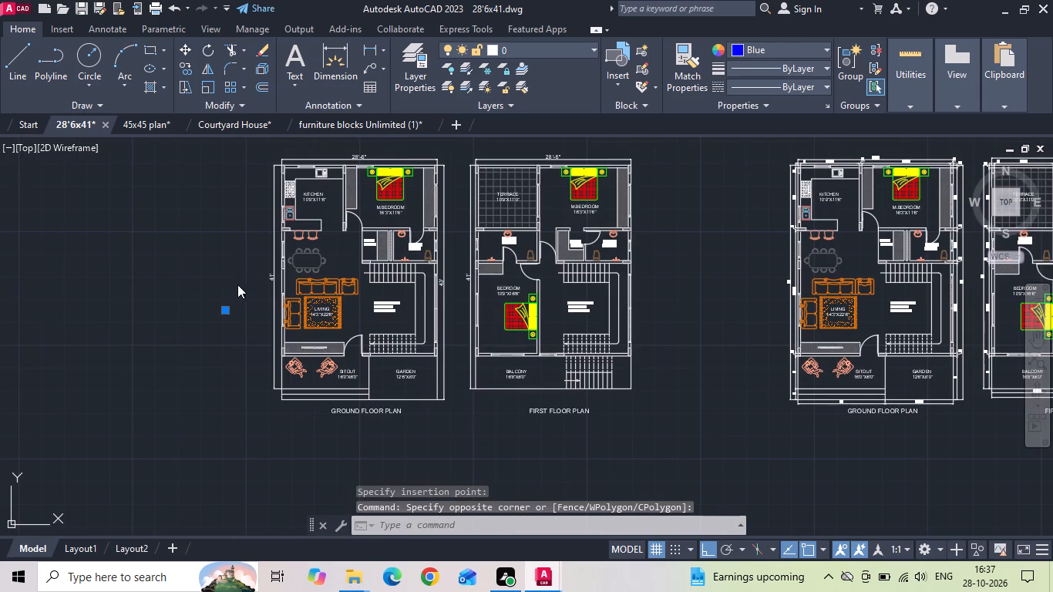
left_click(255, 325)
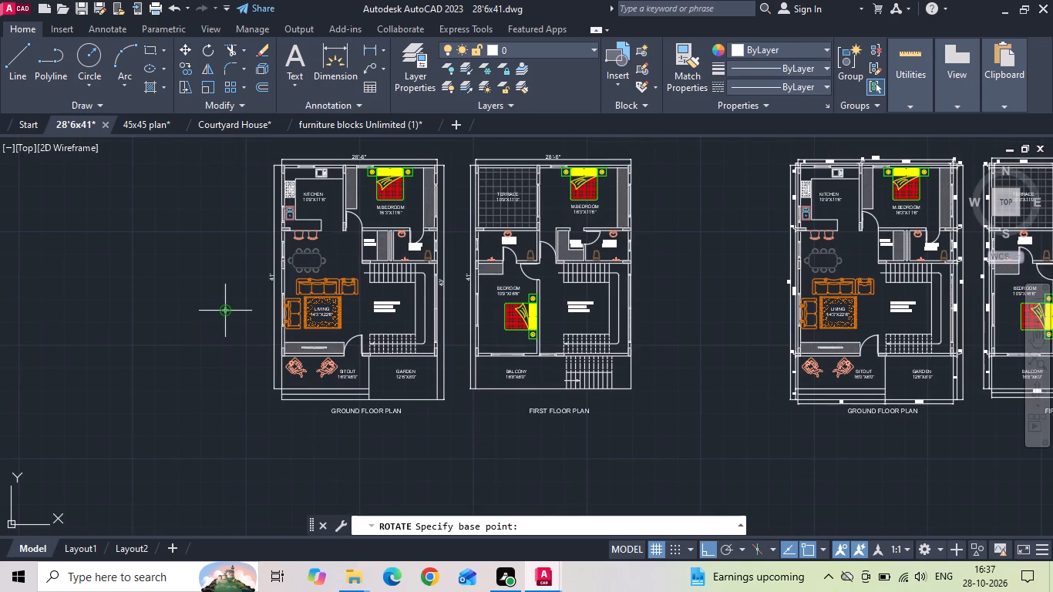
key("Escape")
Scale the pasted side table block by a factor of 39.3701.
left_click(223, 311)
right_click(224, 311)
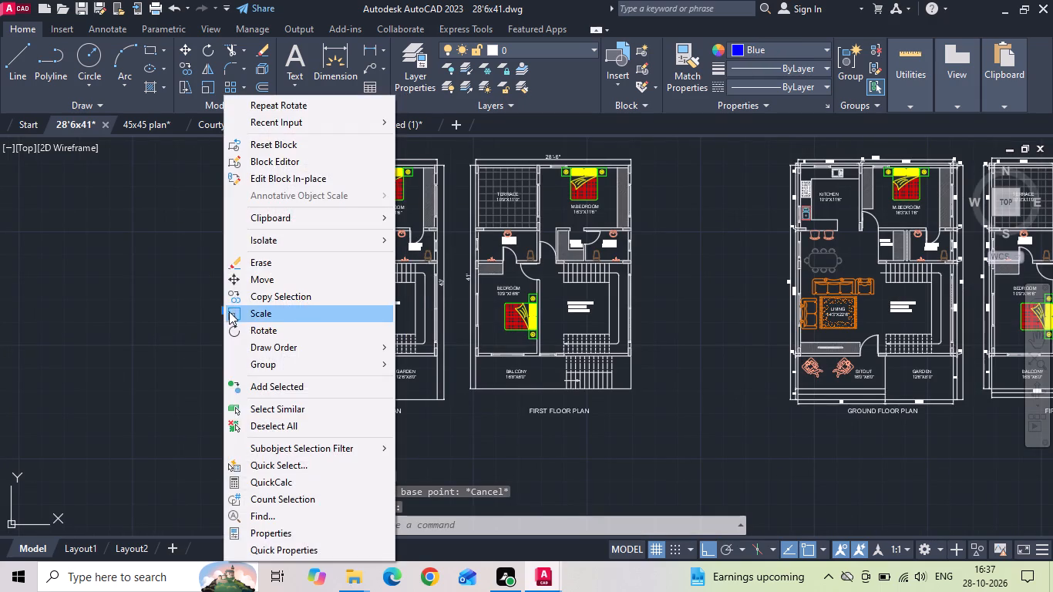
left_click(233, 309)
left_click(224, 311)
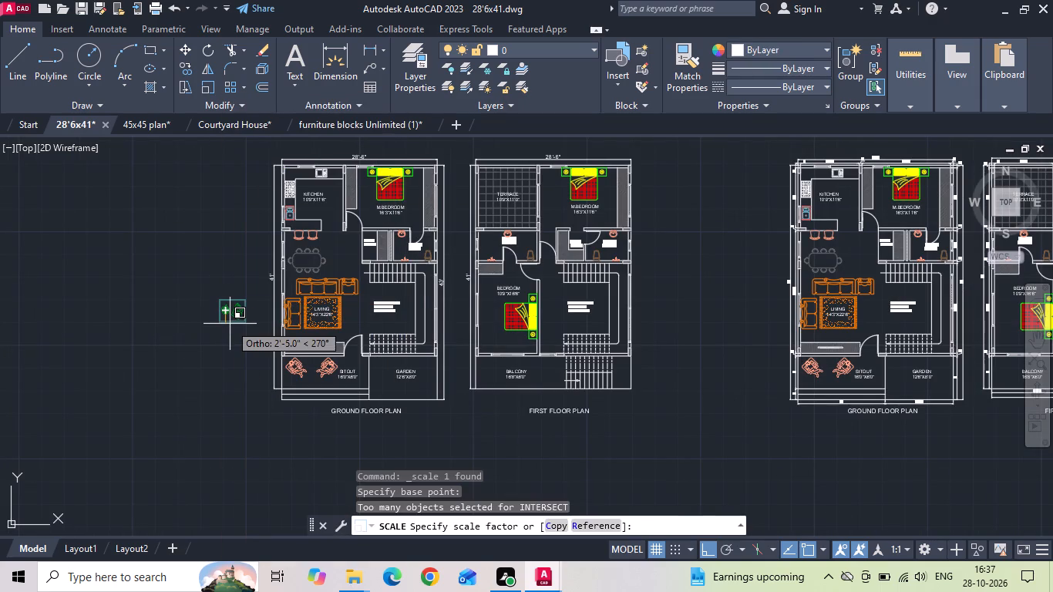
type("39.3701")
key("Return")
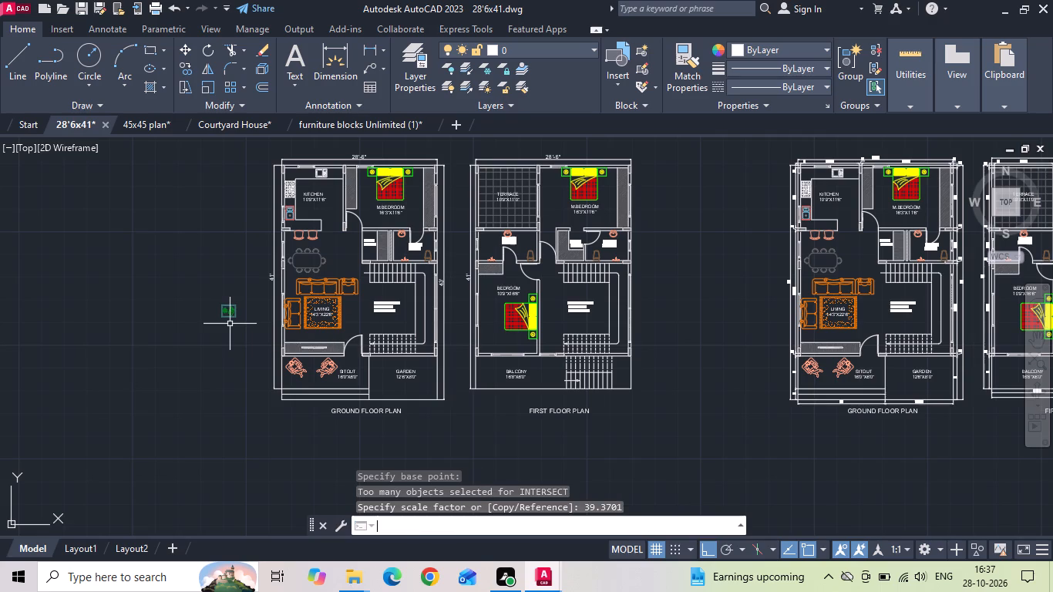
Move the side table block, with Ortho off, into the living room corner between the outer wall and the three-seat sofa.
scroll(70, 388, "up", 3)
scroll(70, 422, "down", 2)
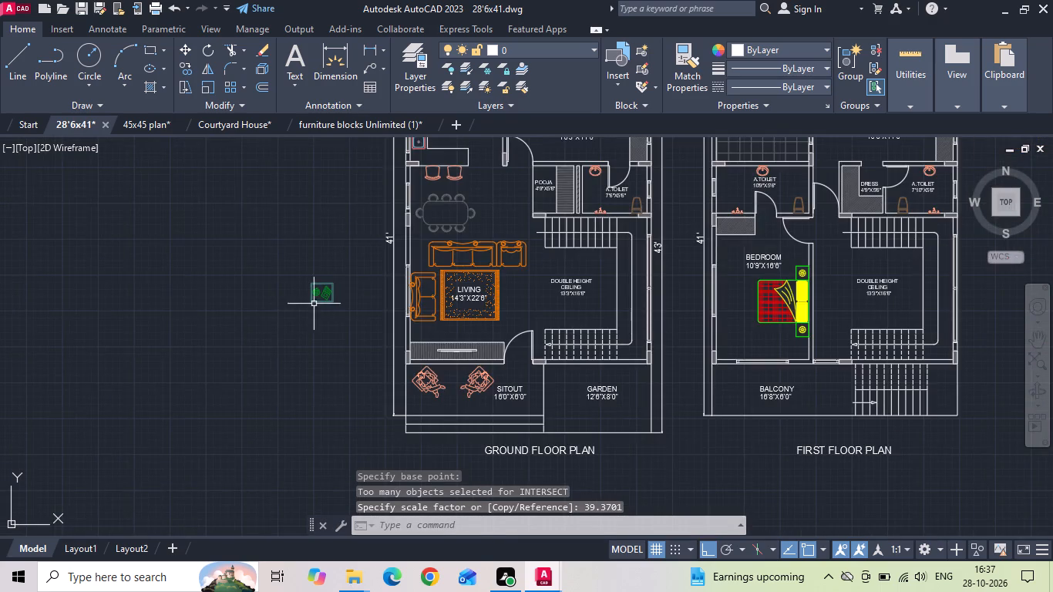
scroll(358, 284, "up", 2)
left_click_drag(295, 278, 271, 303)
left_click(241, 326)
right_click(241, 327)
left_click(288, 278)
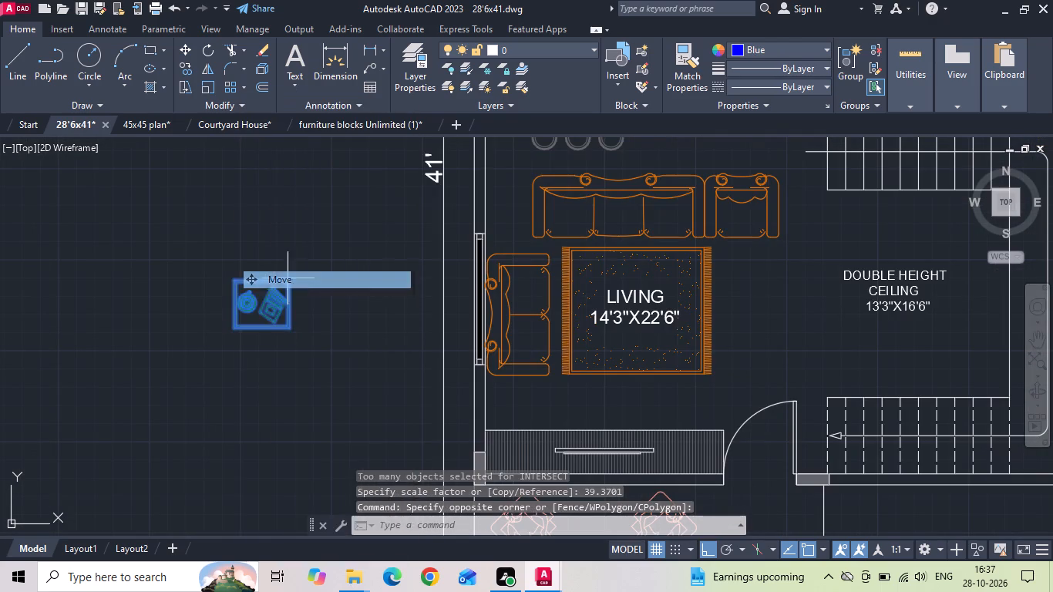
left_click_drag(264, 298, 274, 301)
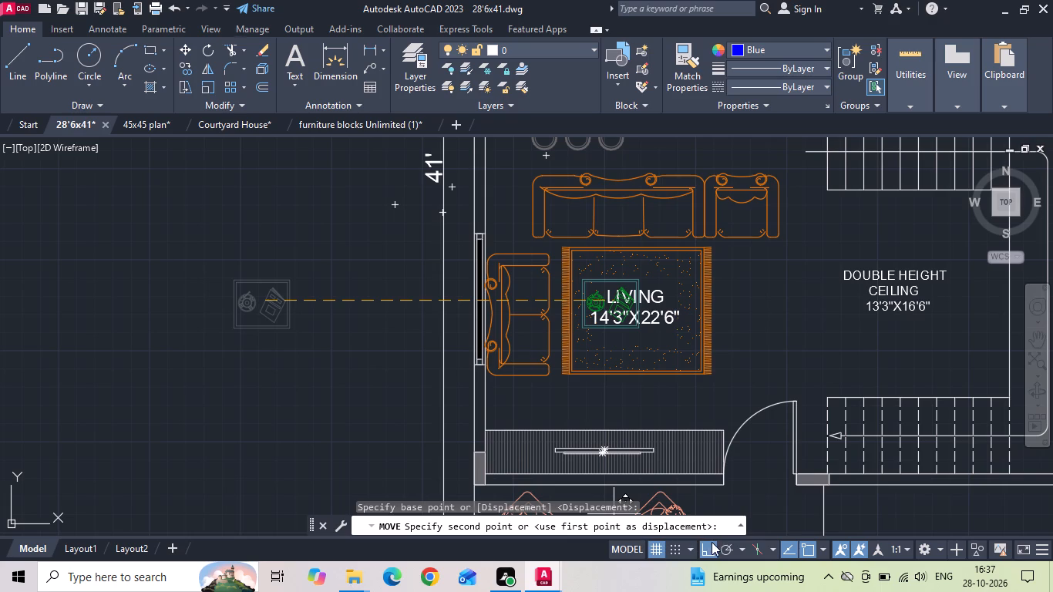
left_click_drag(707, 547, 700, 537)
middle_click_drag(573, 246, 525, 415)
scroll(465, 363, "up", 2)
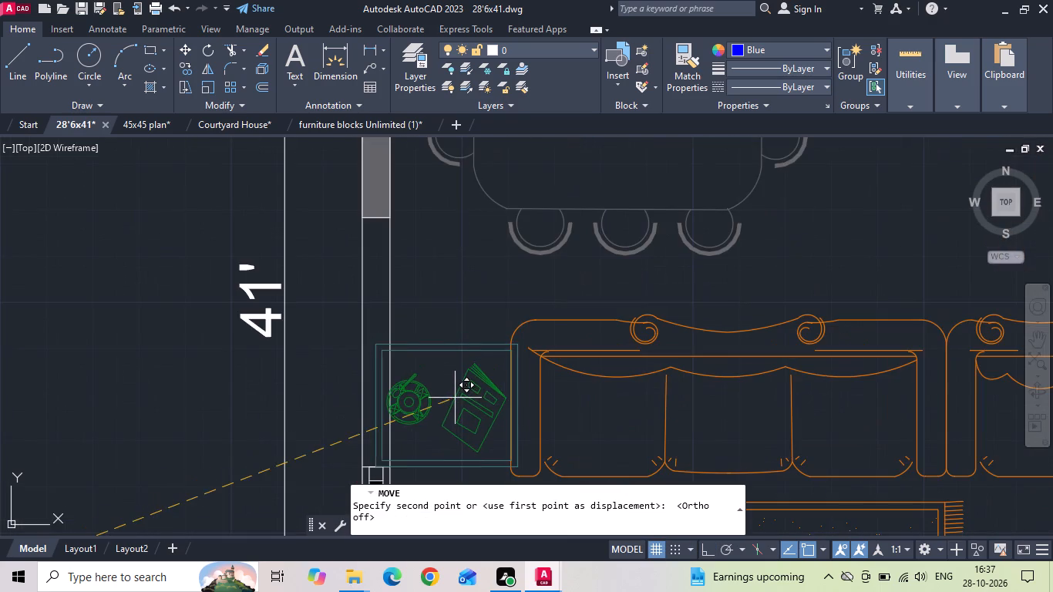
middle_click_drag(454, 398, 512, 285)
left_click(526, 293)
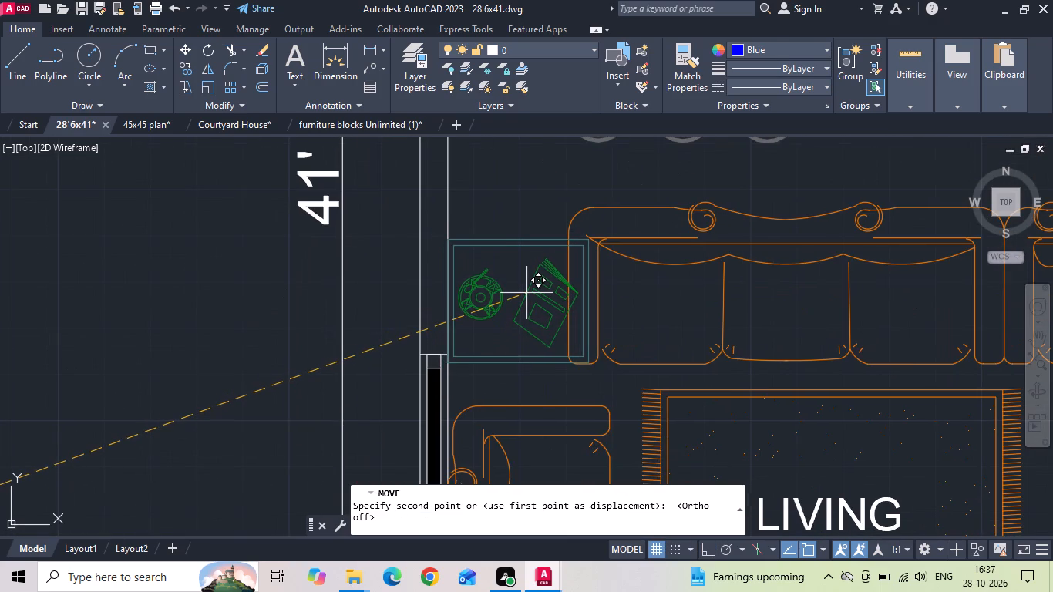
Scale the side table block down freehand from its top edge to suit the gap between wall and sofa.
left_click(521, 248)
left_click(513, 236)
right_click(513, 236)
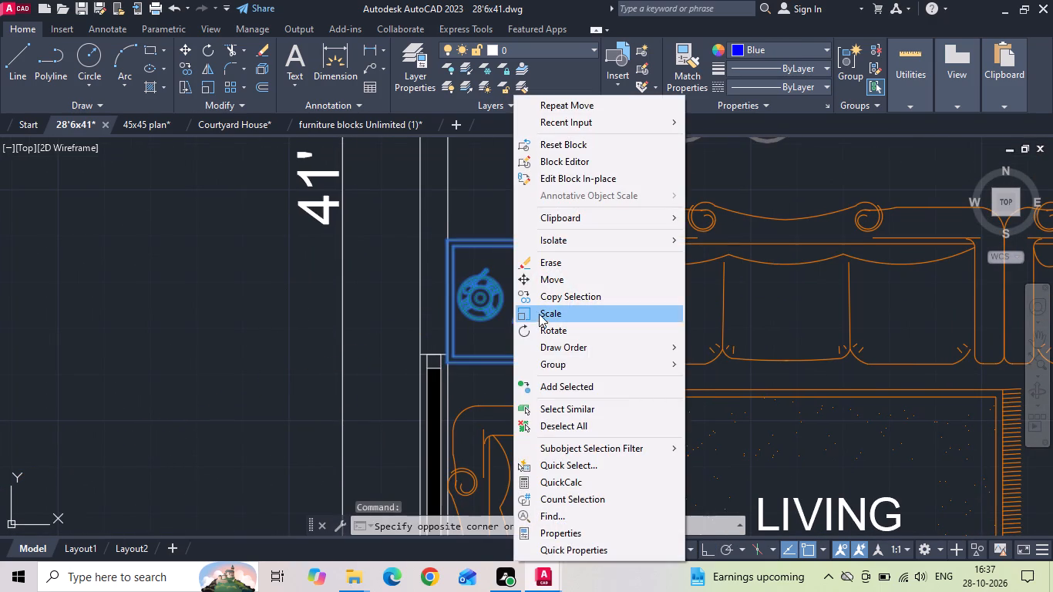
left_click(539, 314)
left_click(514, 237)
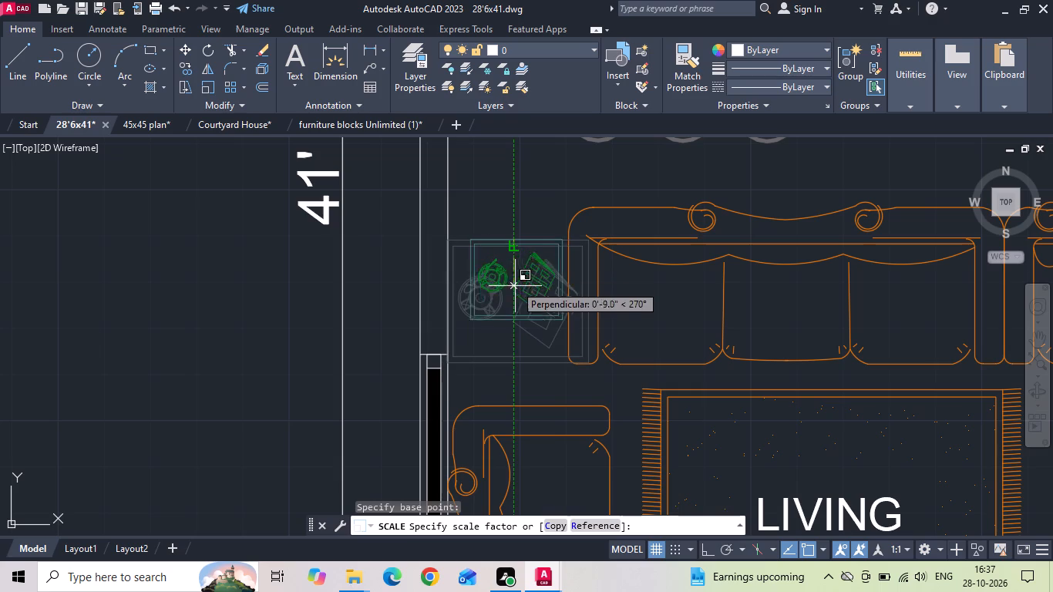
left_click(513, 296)
Move the resized side table block slightly so it sits between the outer wall and the sofa's arm.
left_click_drag(508, 272, 504, 264)
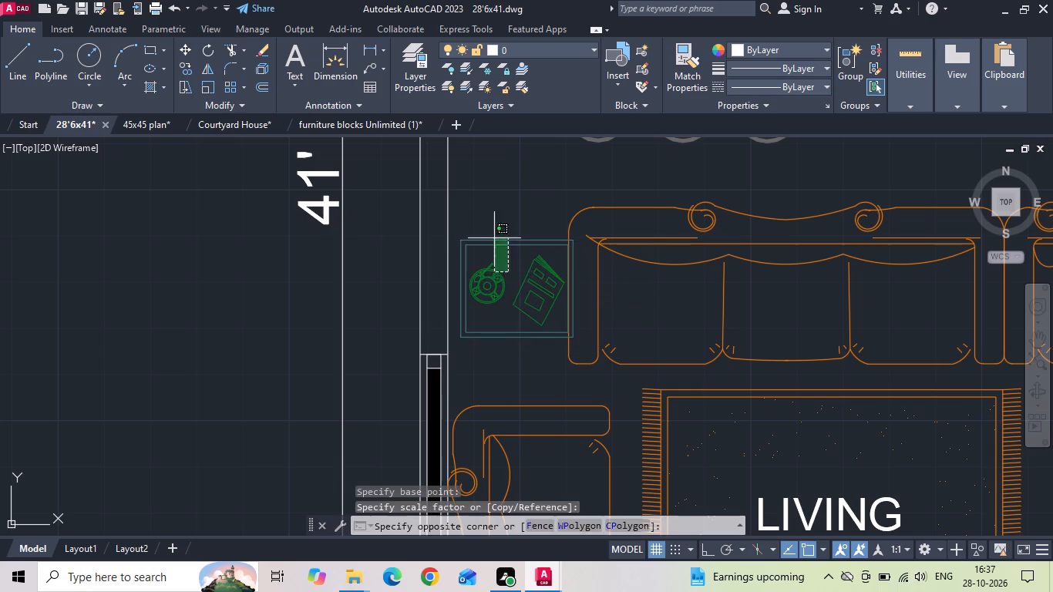
left_click(490, 229)
right_click(490, 229)
left_click(515, 282)
scroll(577, 281, "up", 1)
left_click(783, 314)
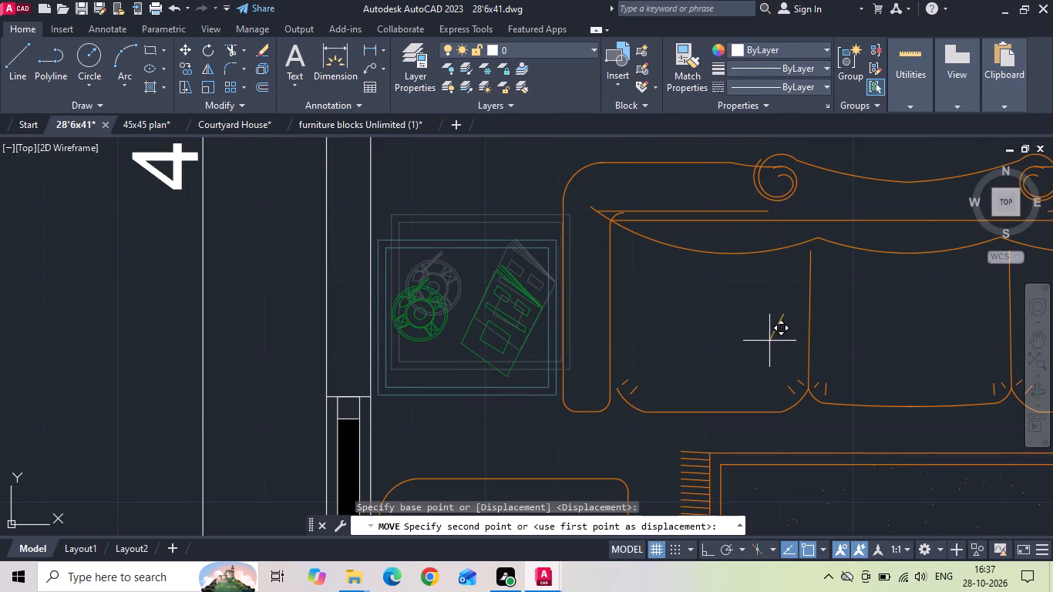
left_click(770, 341)
Copy the living room side table block from the wall corner above the window to the same corner in the other two ground floor plans.
left_click(510, 252)
left_click(496, 231)
right_click(496, 231)
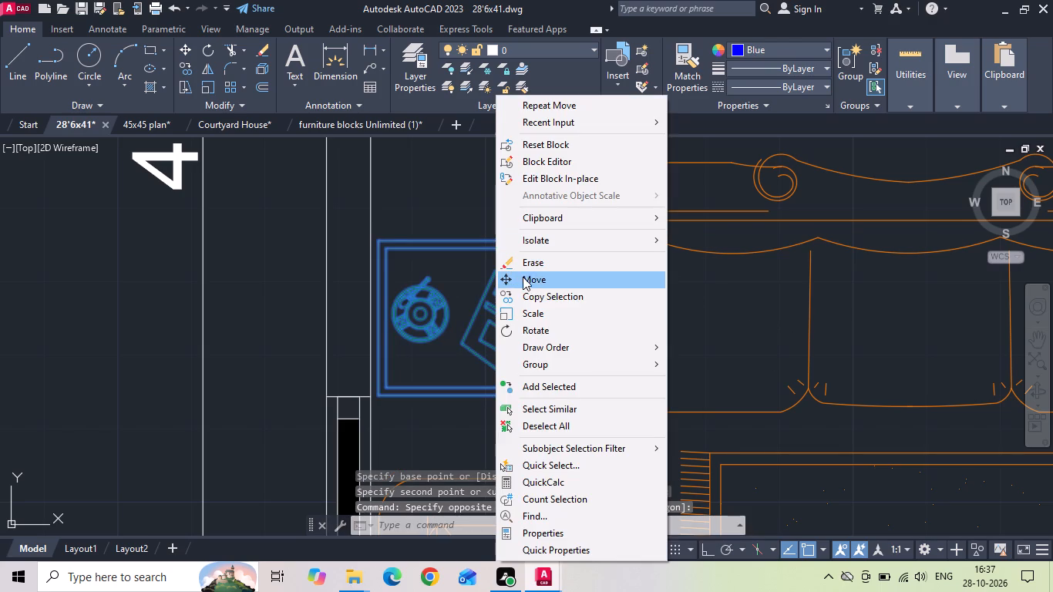
left_click(530, 296)
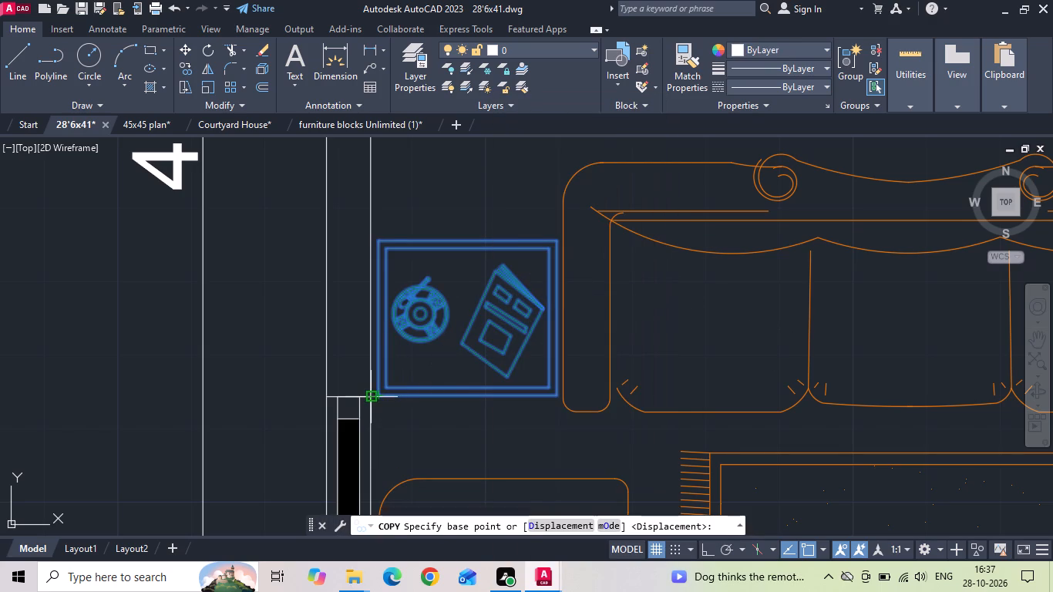
left_click(373, 397)
scroll(304, 375, "down", 5)
middle_click_drag(654, 375, 0, 355)
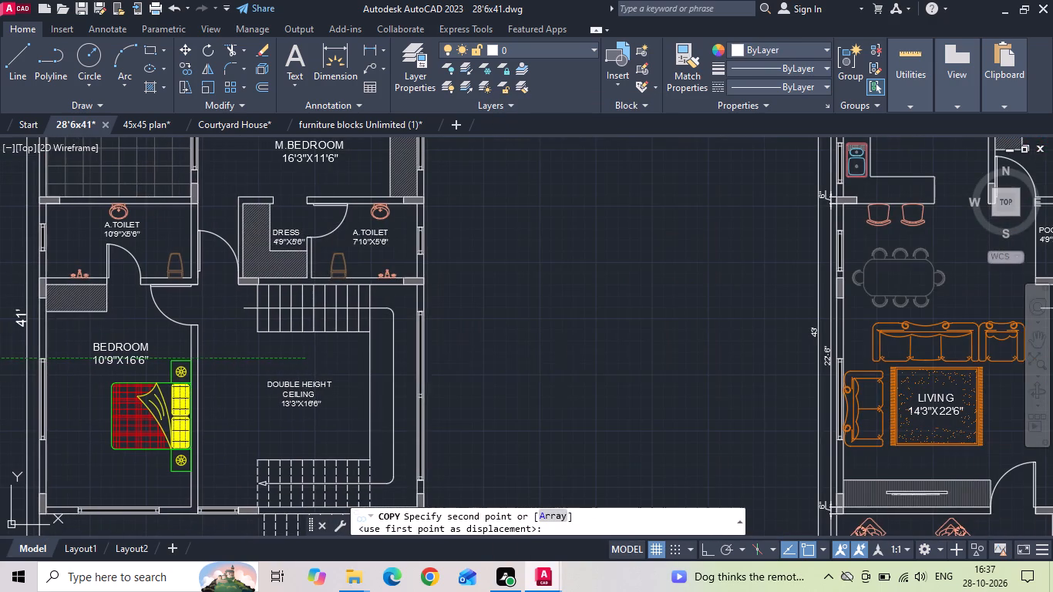
middle_click_drag(634, 370, 0, 284)
scroll(206, 281, "up", 3)
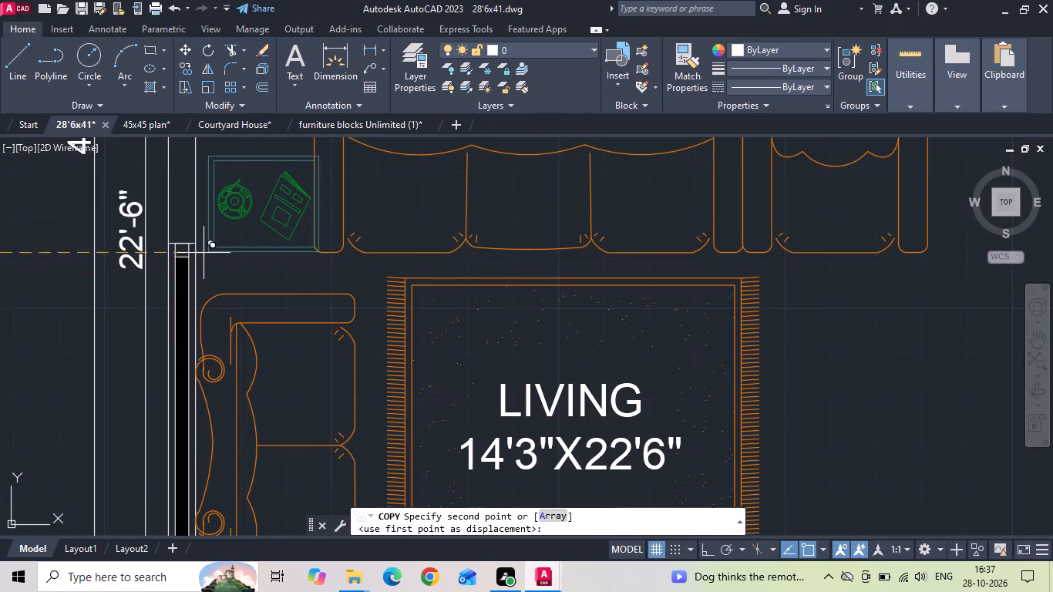
left_click(200, 244)
scroll(180, 247, "down", 5)
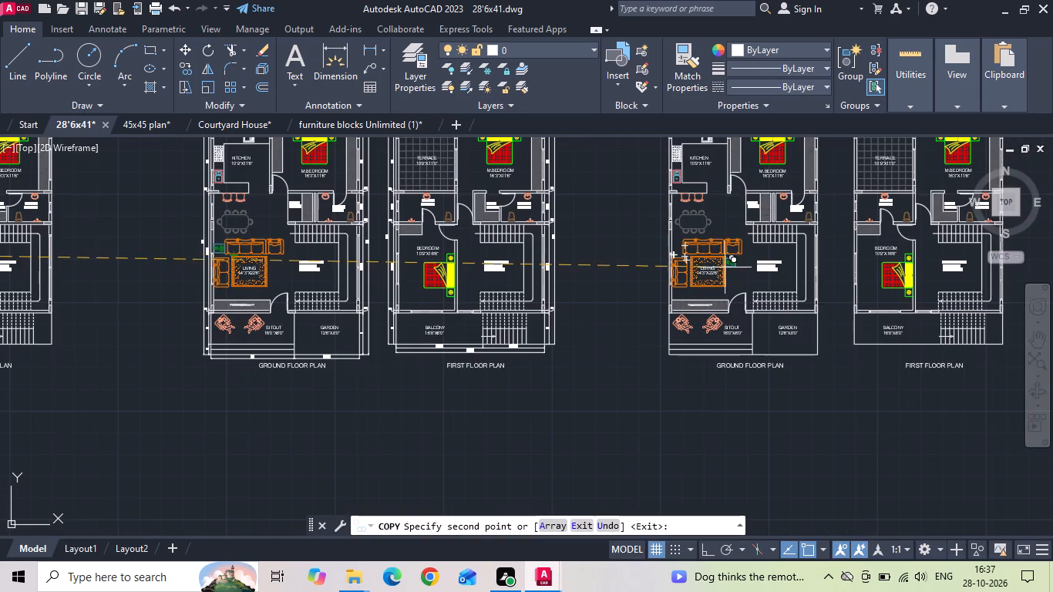
scroll(721, 254, "up", 2)
scroll(615, 224, "up", 3)
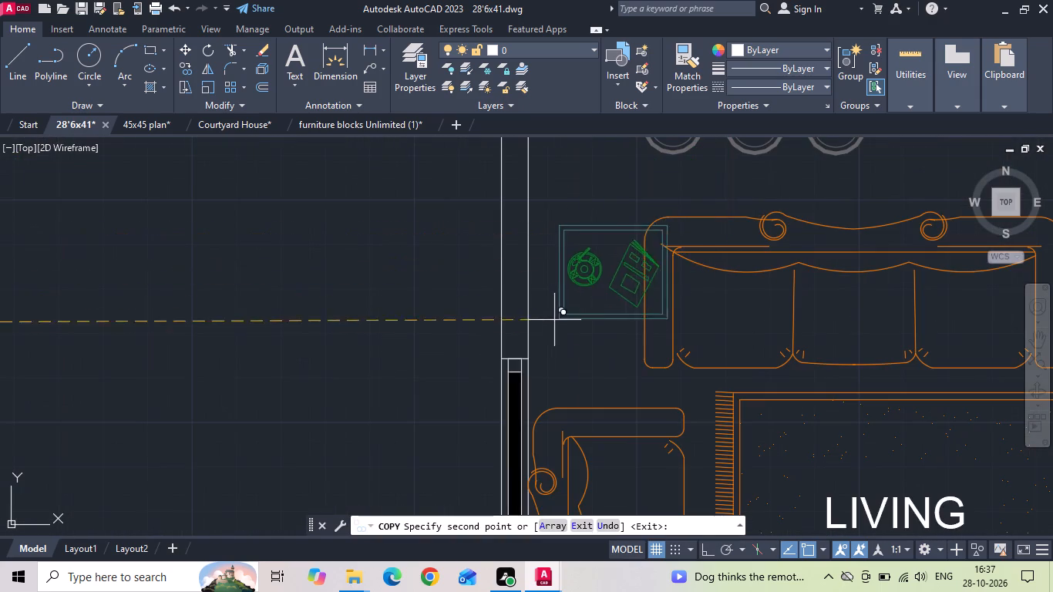
left_click(529, 362)
key("Escape")
Check the side table's placement in the living rooms of the ground floor plans and save the drawing.
scroll(533, 336, "down", 2)
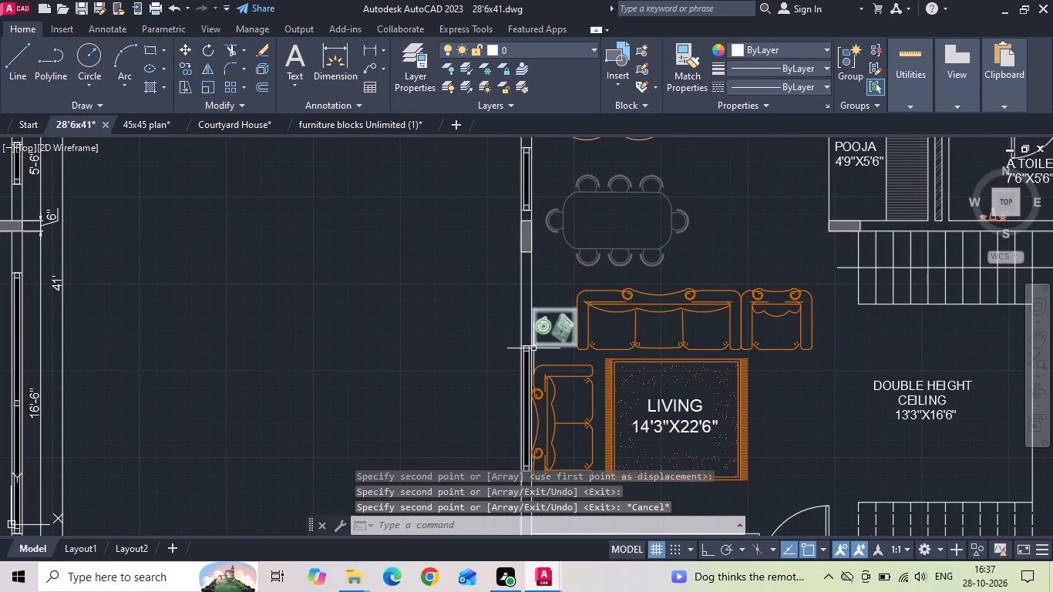
scroll(533, 350, "down", 1)
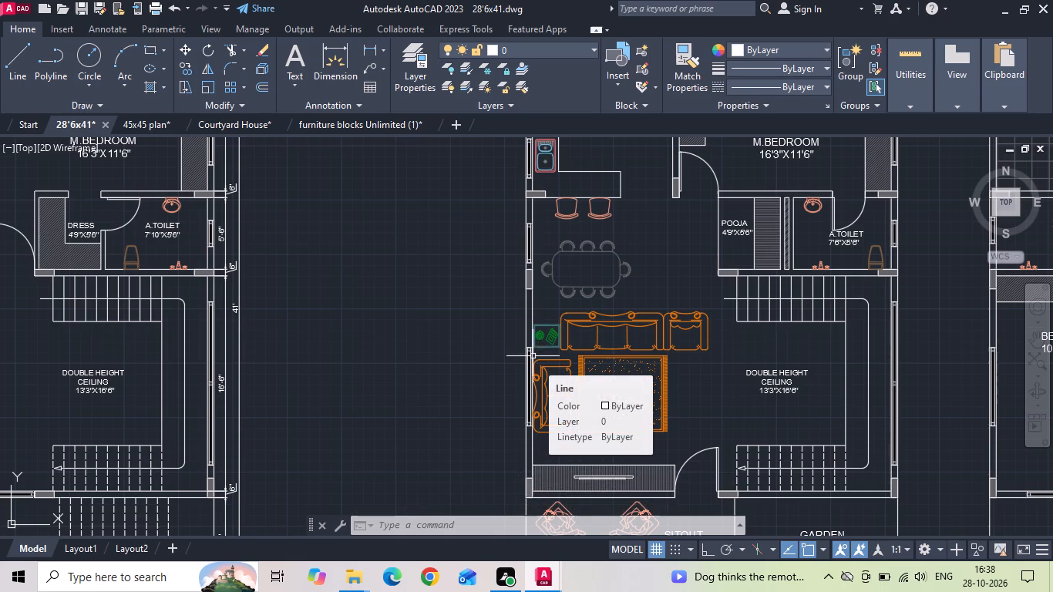
key("ctrl+s")
key("ctrl+s")
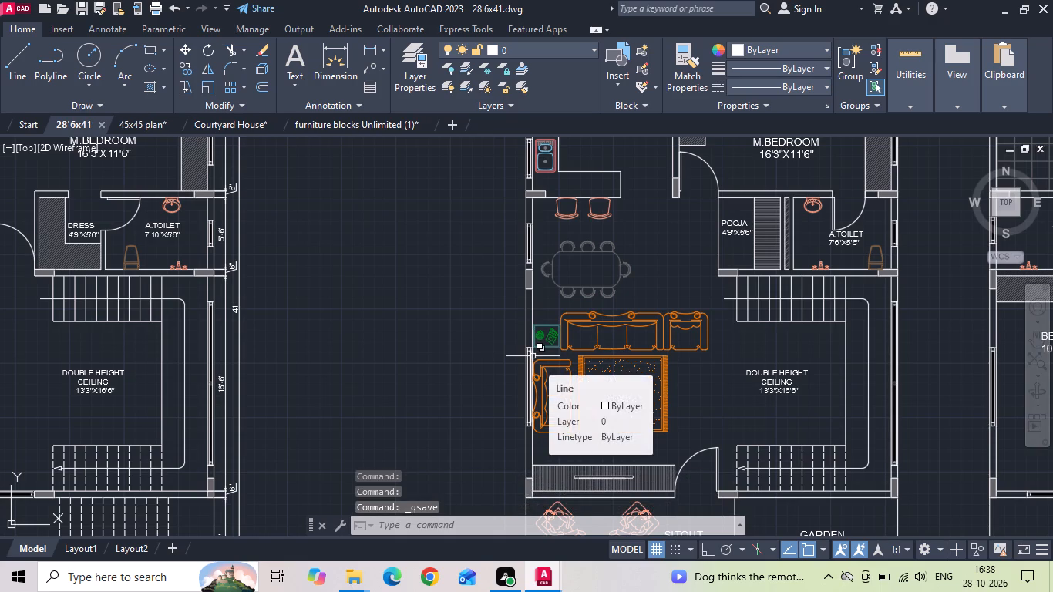
scroll(533, 354, "up", 2)
scroll(569, 294, "up", 3)
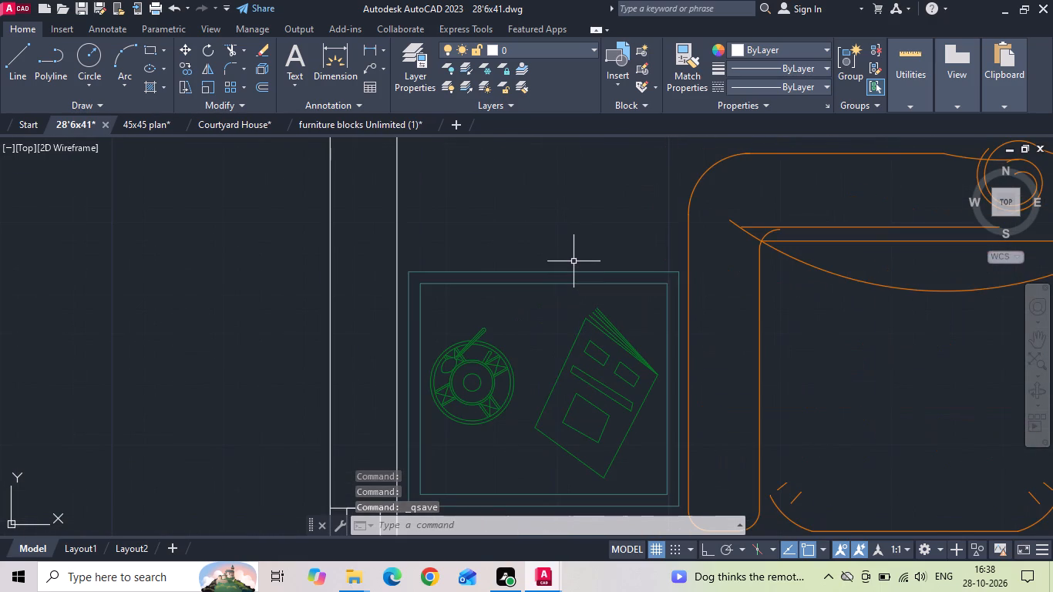
scroll(573, 261, "down", 1)
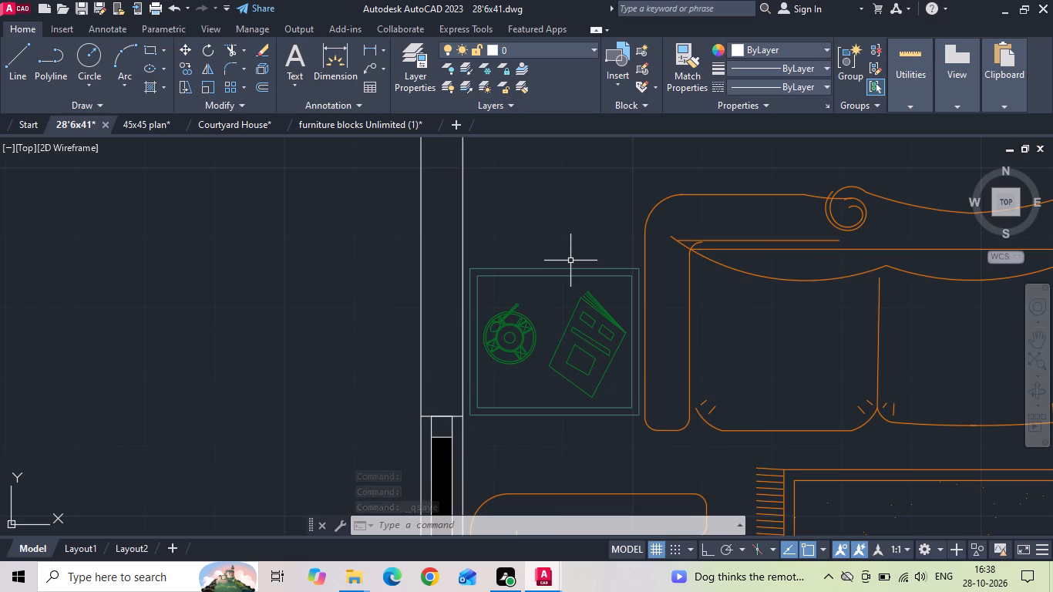
scroll(590, 271, "down", 8)
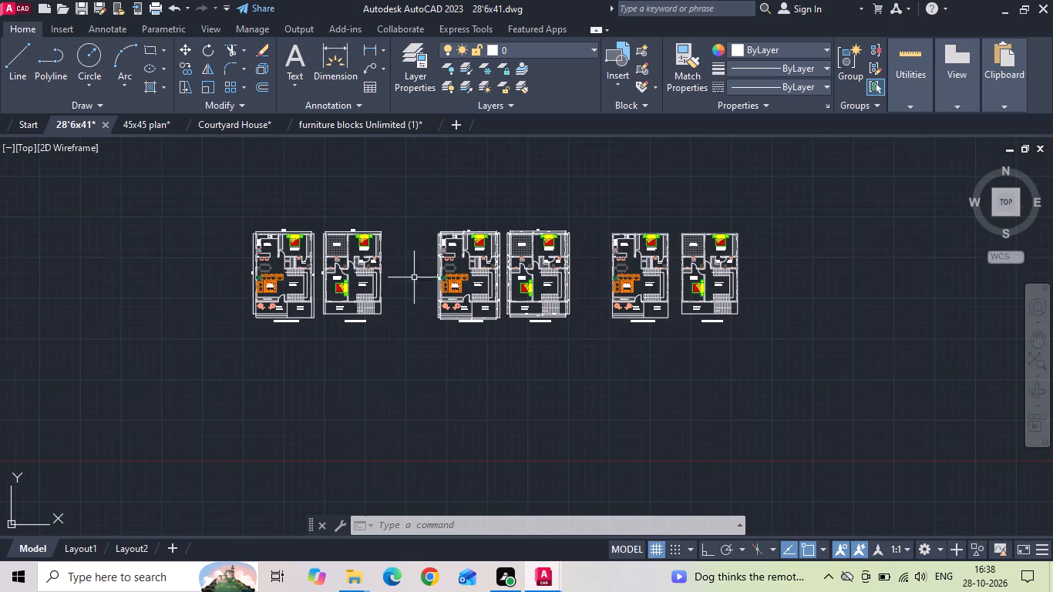
scroll(253, 271, "up", 6)
scroll(187, 247, "up", 1)
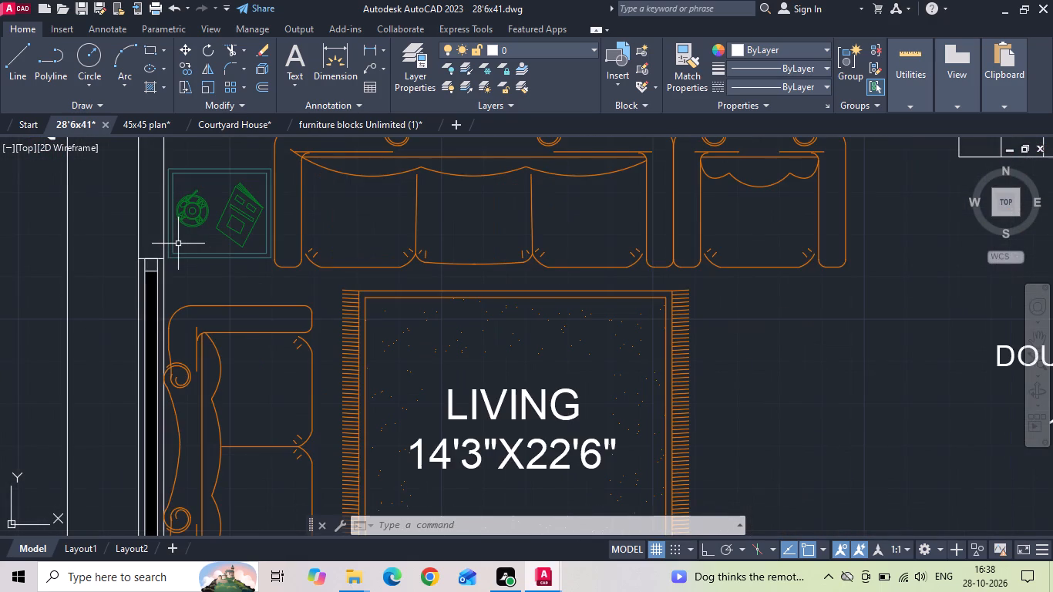
key("ctrl+s")
key("ctrl+s")
Erase the undimensioned ground and first floor plans to the right of the dimensioned pair.
scroll(180, 245, "down", 2)
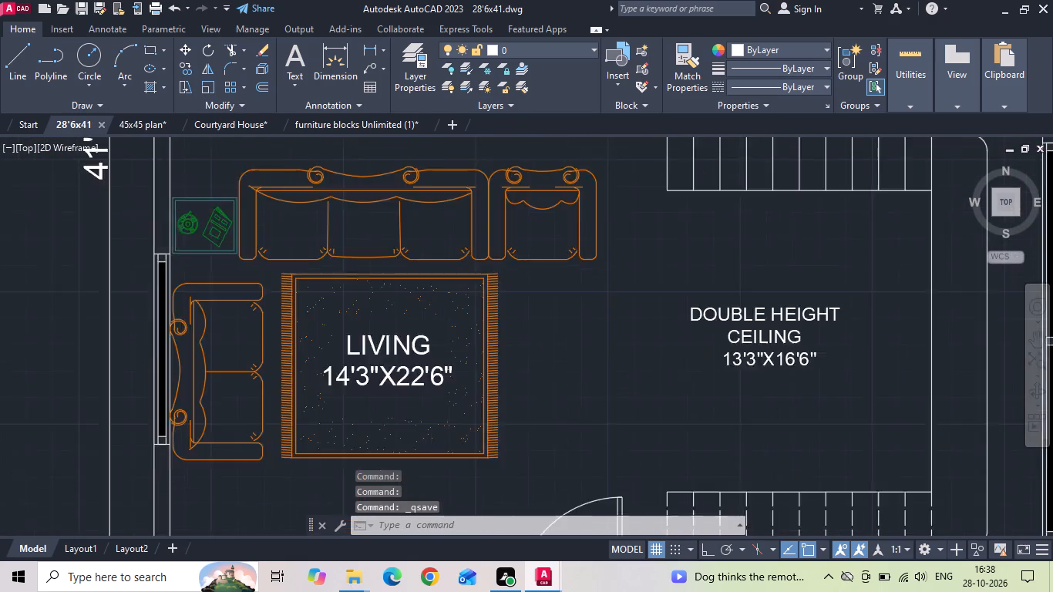
scroll(225, 263, "down", 6)
scroll(432, 284, "up", 2)
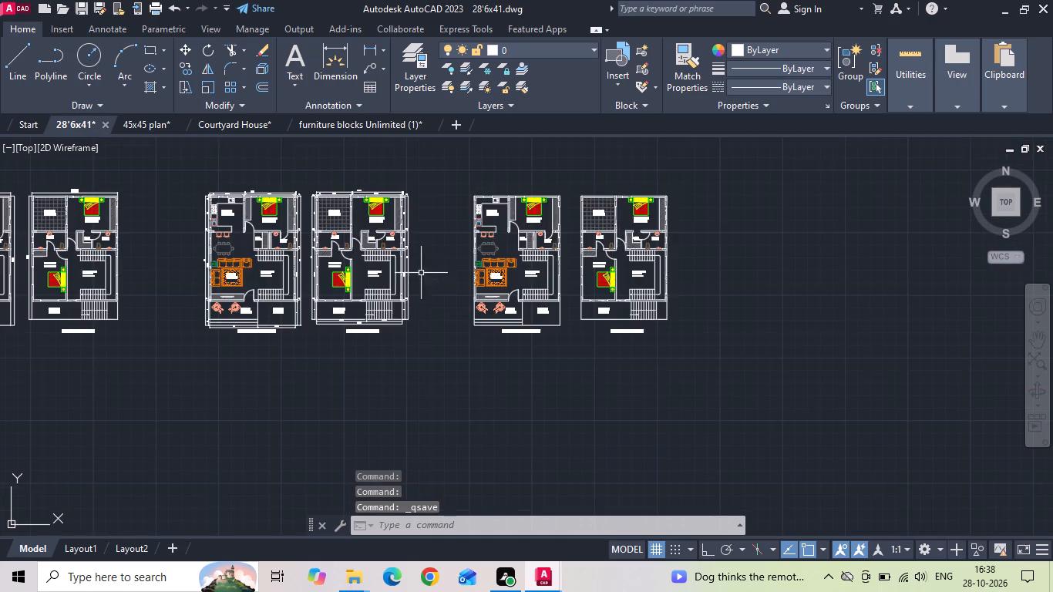
scroll(549, 203, "up", 2)
scroll(520, 214, "down", 1)
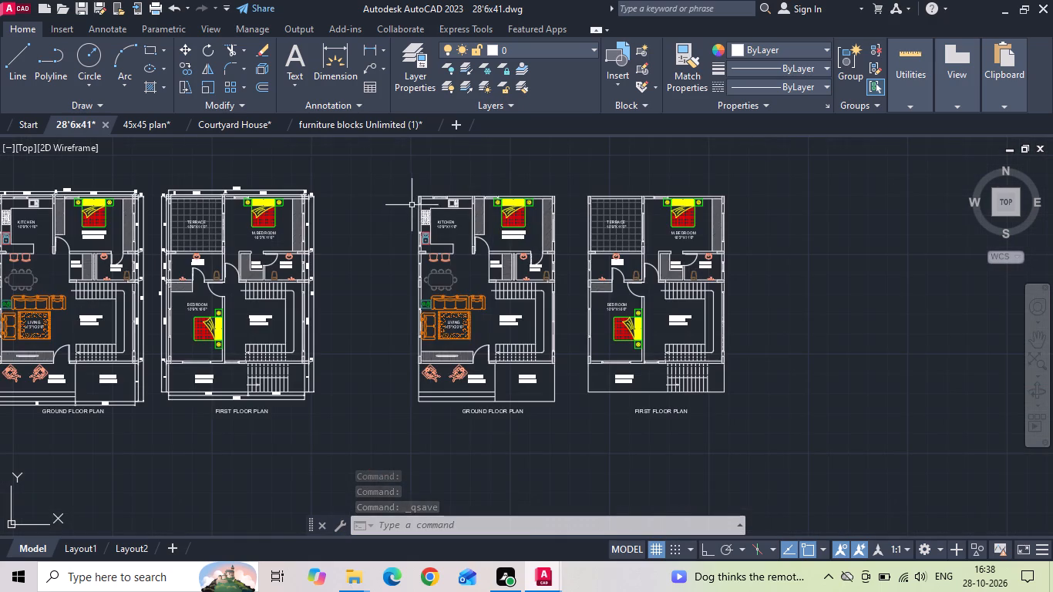
left_click_drag(412, 195, 416, 219)
left_click(738, 452)
key("Delete")
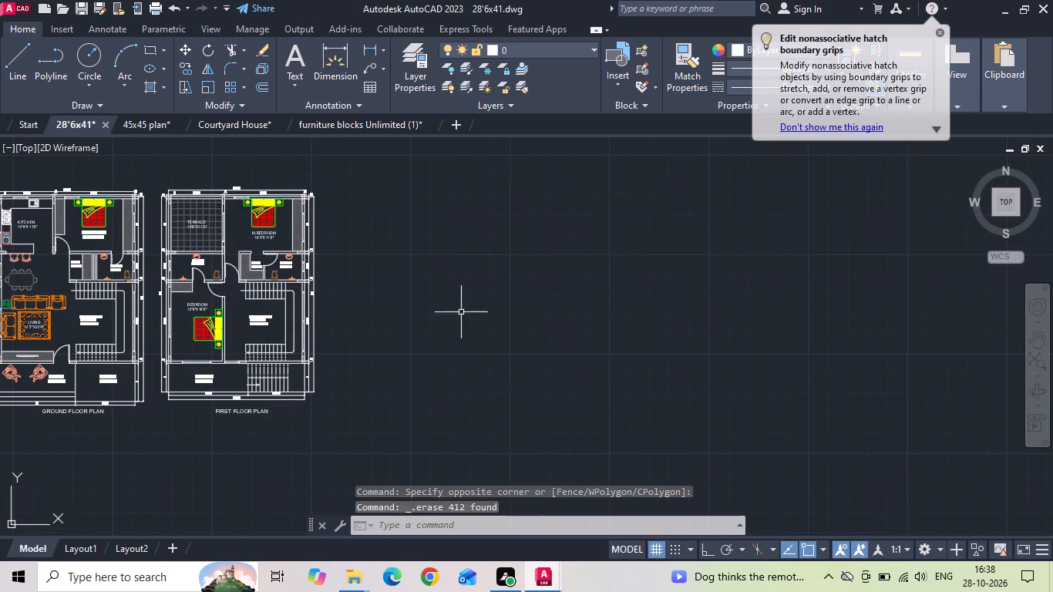
Copy the dimensioned ground and first floor plans horizontally, with Ortho on, into the empty space beside them.
scroll(477, 295, "down", 1)
left_click_drag(410, 205, 346, 287)
left_click(129, 415)
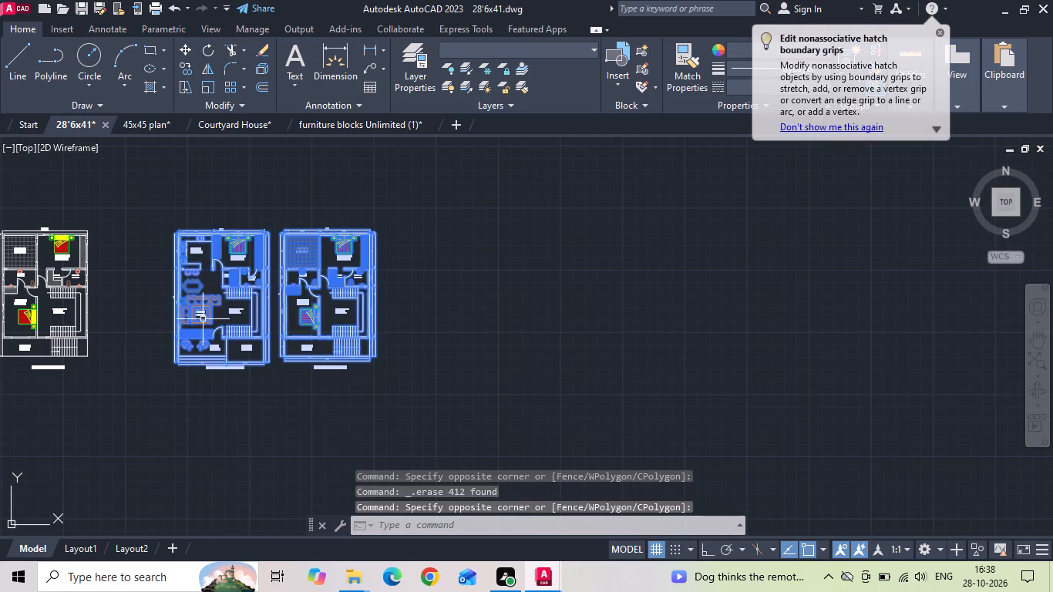
right_click(203, 319)
left_click(238, 318)
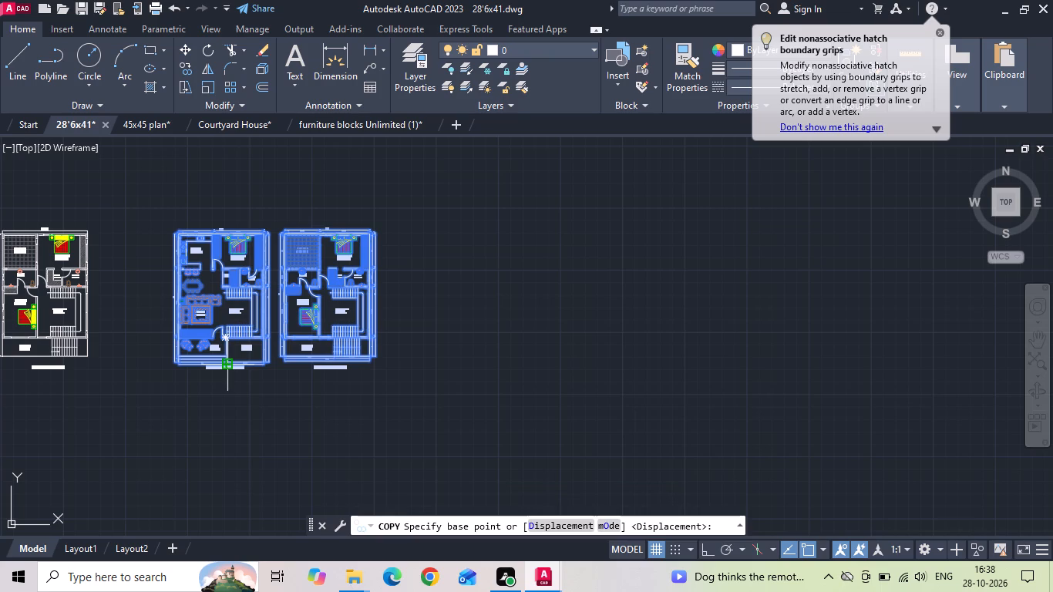
key("F8")
left_click_drag(236, 399, 243, 405)
left_click(504, 428)
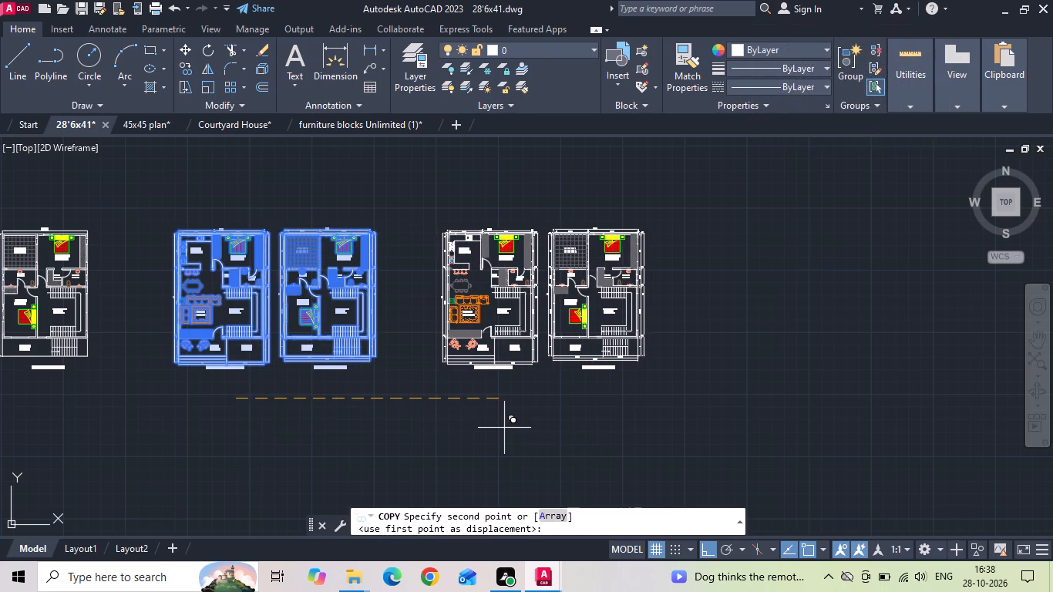
key("Escape")
Erase the kitchen appliances and sink, the two counter chairs, the bed and both wardrobe hatches from the copied ground floor plan.
scroll(457, 234, "up", 3)
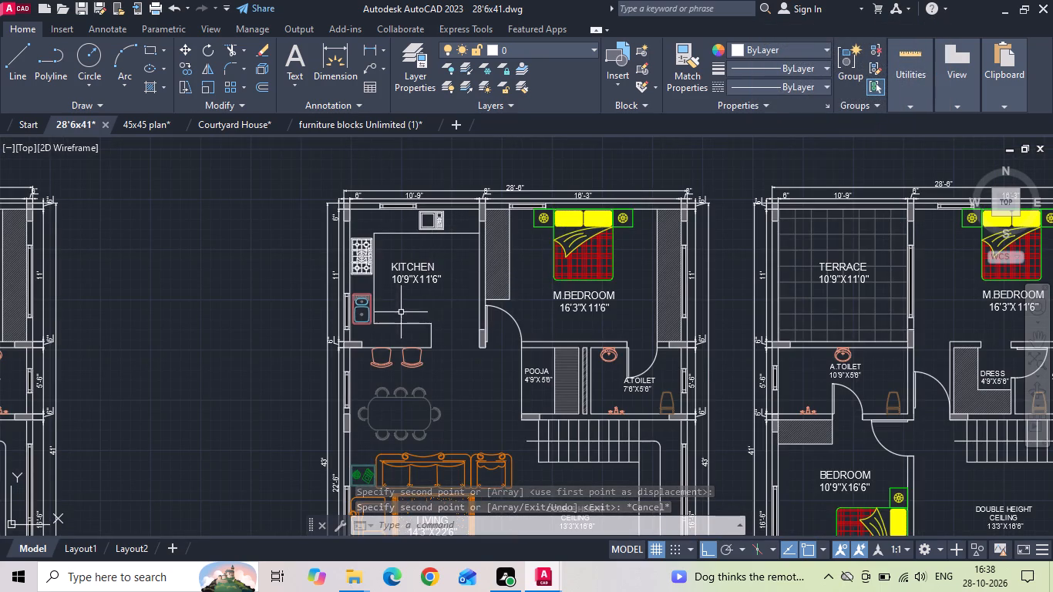
scroll(397, 305, "up", 1)
left_click(336, 341)
left_click(335, 202)
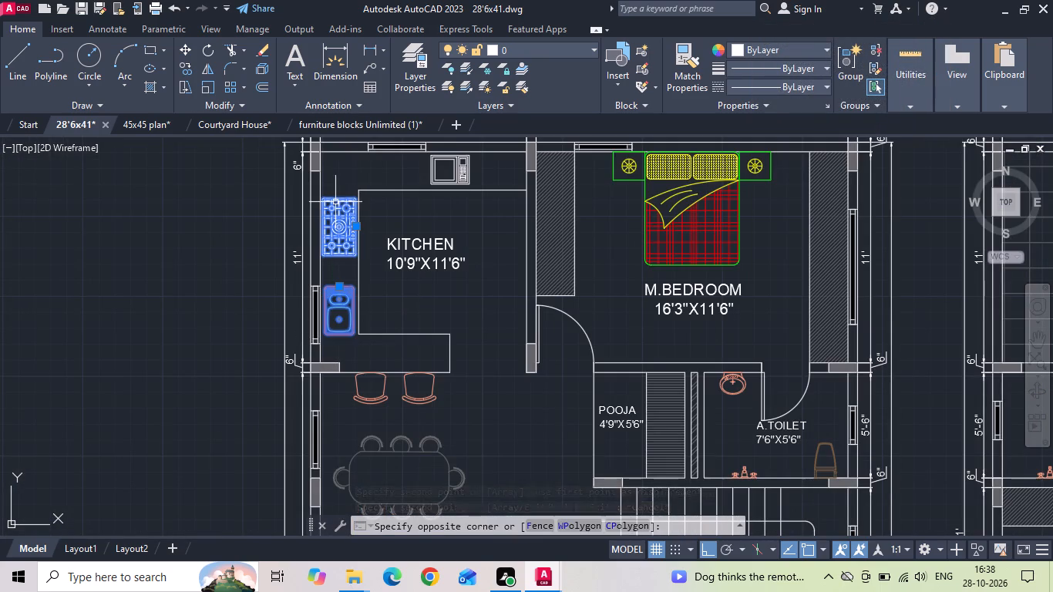
left_click(462, 179)
left_click_drag(459, 395, 432, 392)
left_click(356, 392)
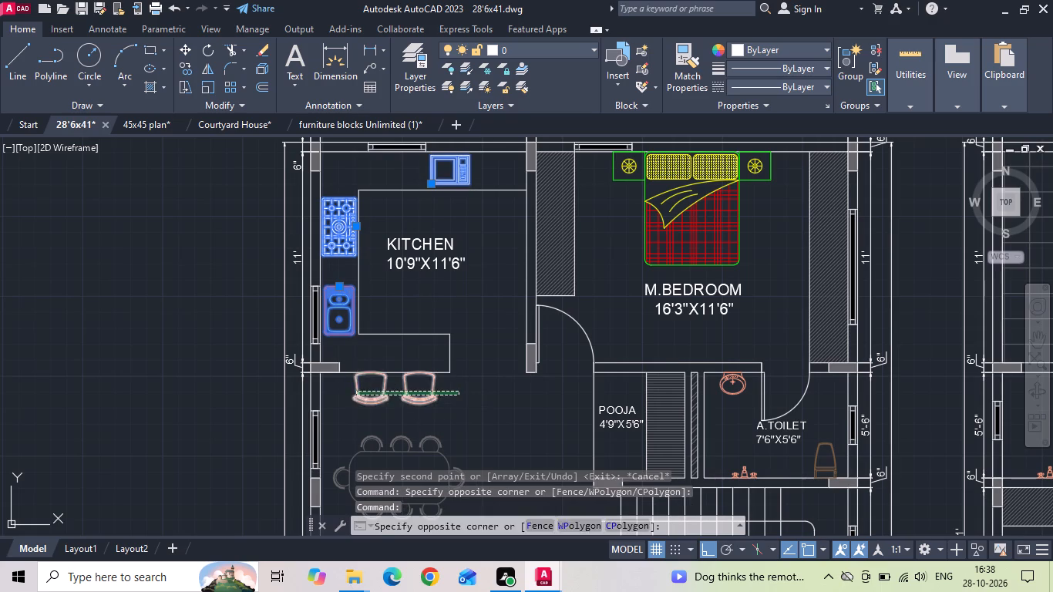
middle_click(417, 416)
left_click(708, 194)
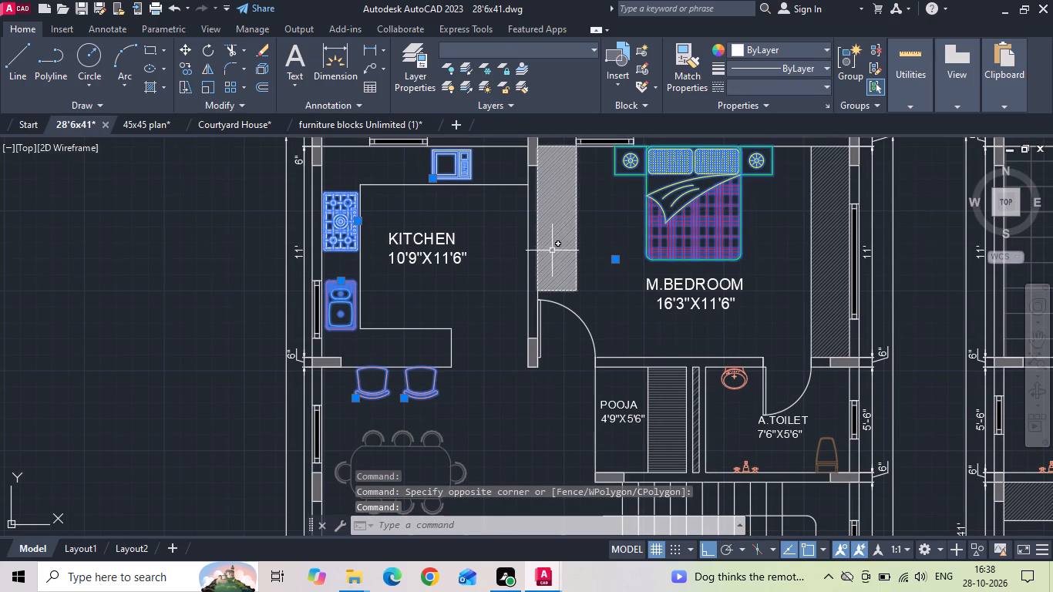
left_click_drag(585, 298, 580, 287)
left_click(567, 259)
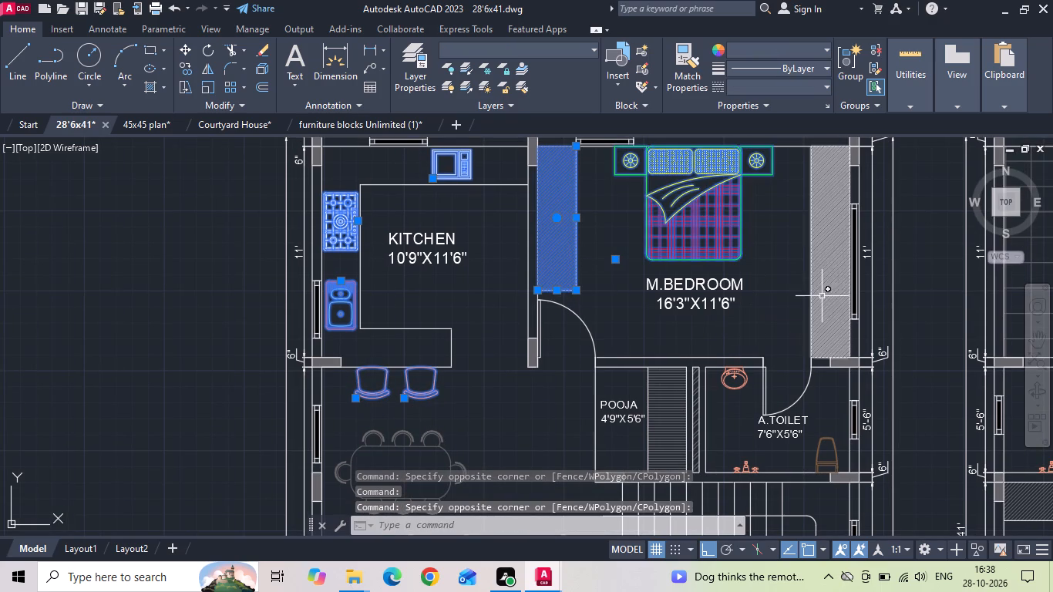
left_click(830, 277)
key("Delete")
Trim away the remaining wardrobe line in the master bedroom and the kitchen counter lines.
left_click(825, 269)
left_click(810, 254)
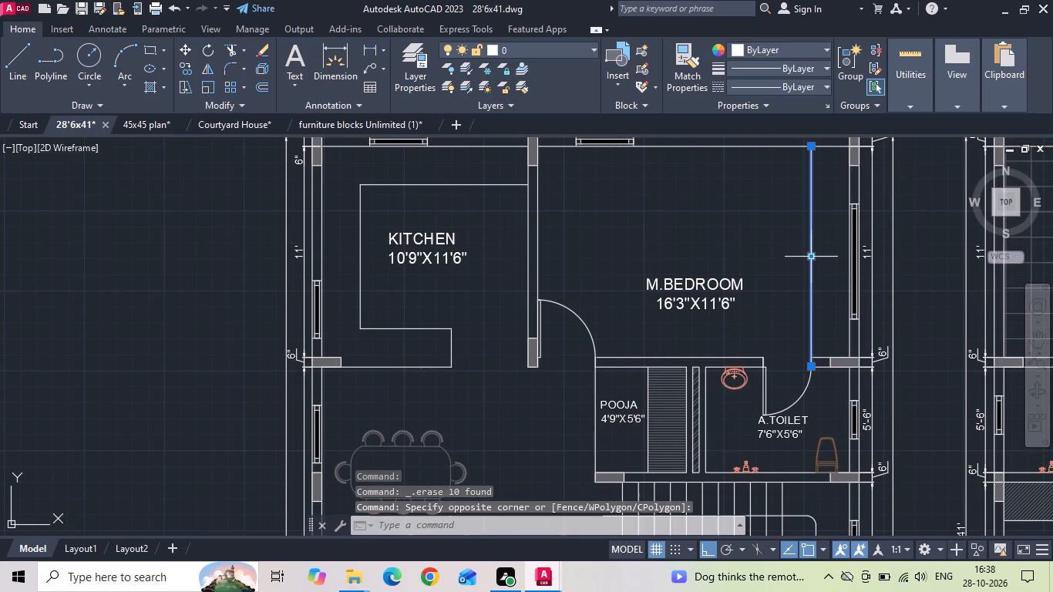
key("Escape")
type("TR")
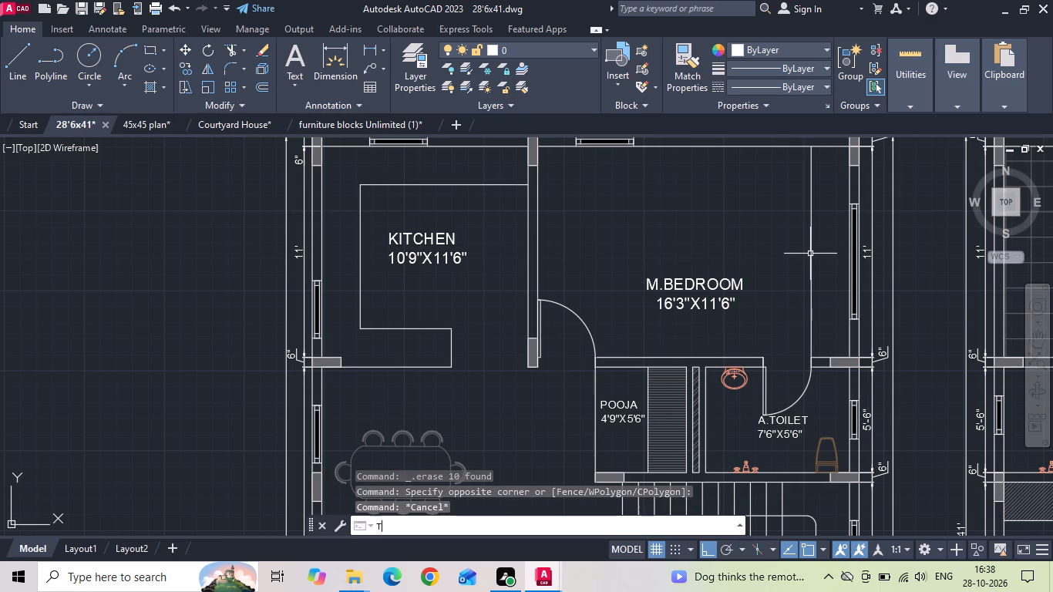
key("space")
left_click(808, 253)
left_click(816, 241)
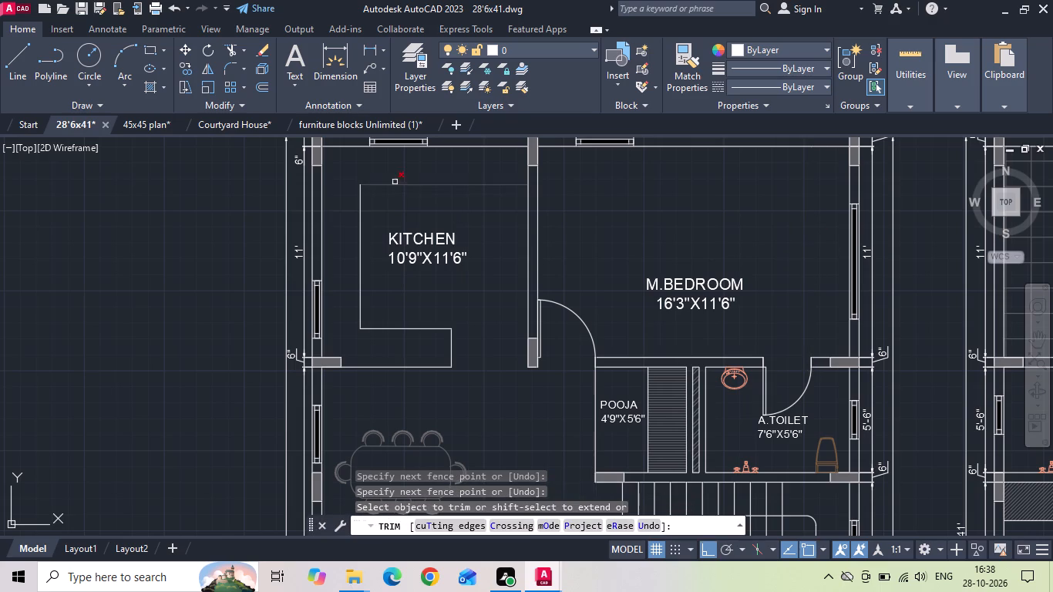
left_click_drag(395, 168, 354, 293)
left_click_drag(358, 306, 402, 377)
left_click_drag(402, 365, 523, 335)
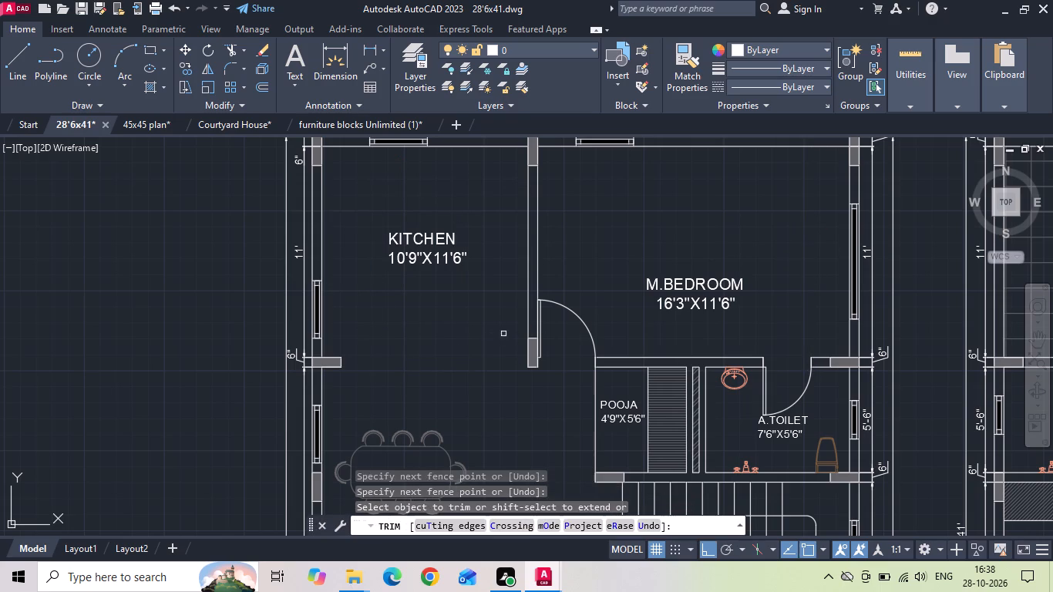
middle_click_drag(465, 402, 456, 220)
key("Escape")
Erase the dining set, side table, rug, both sofas and the single armchair from the living area of the copied ground floor plan.
left_click_drag(453, 242, 446, 275)
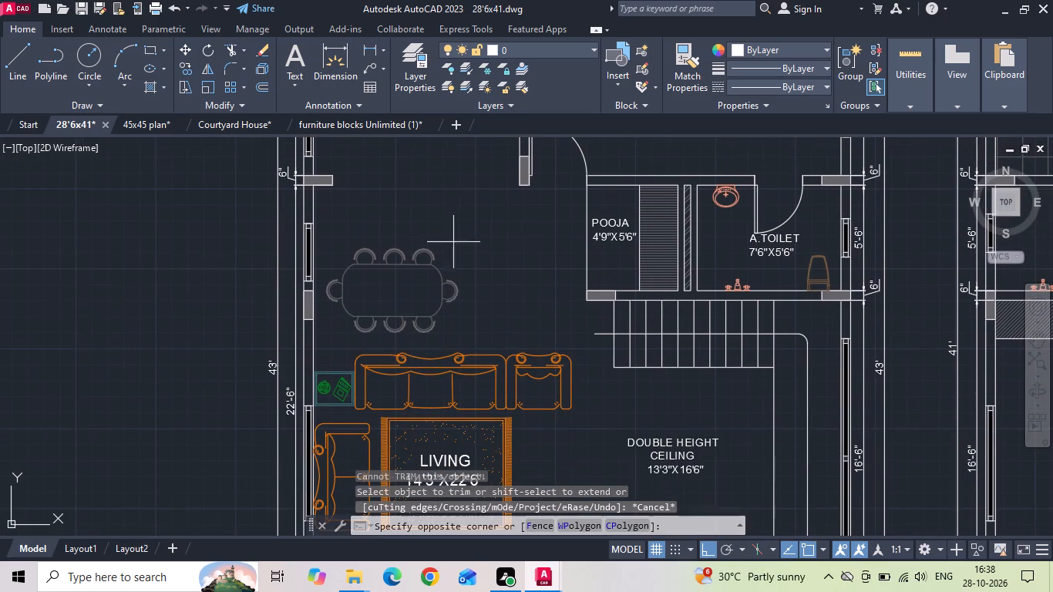
left_click_drag(446, 275, 427, 309)
left_click(347, 441)
key("Delete")
scroll(326, 348, "down", 1)
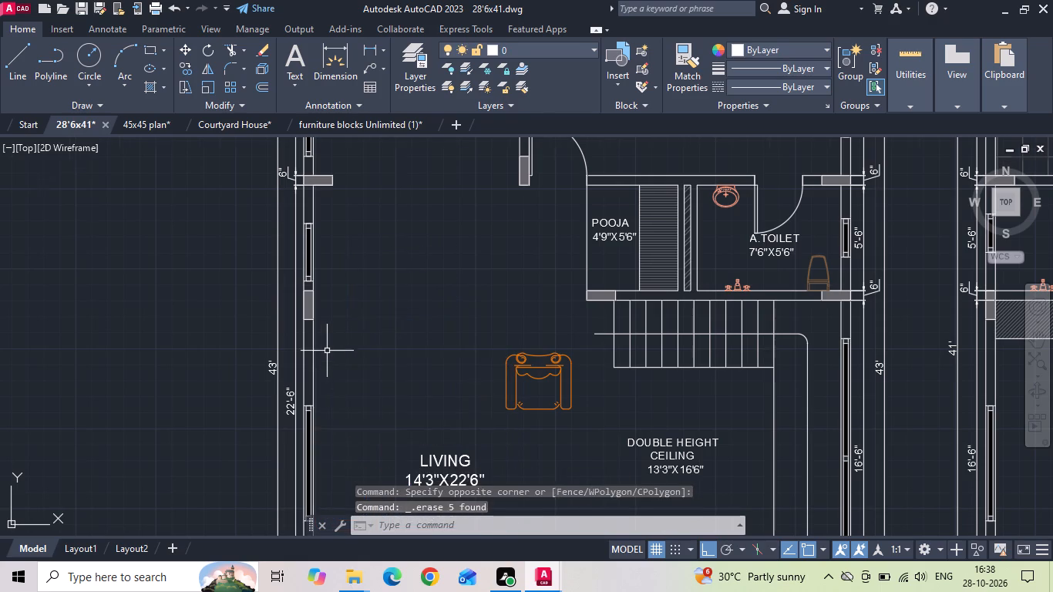
scroll(326, 348, "down", 1)
left_click_drag(440, 378, 408, 371)
left_click(385, 360)
key("Delete")
Erase the TV unit's hatch, television and outline along the living room's front wall.
scroll(389, 459, "up", 3)
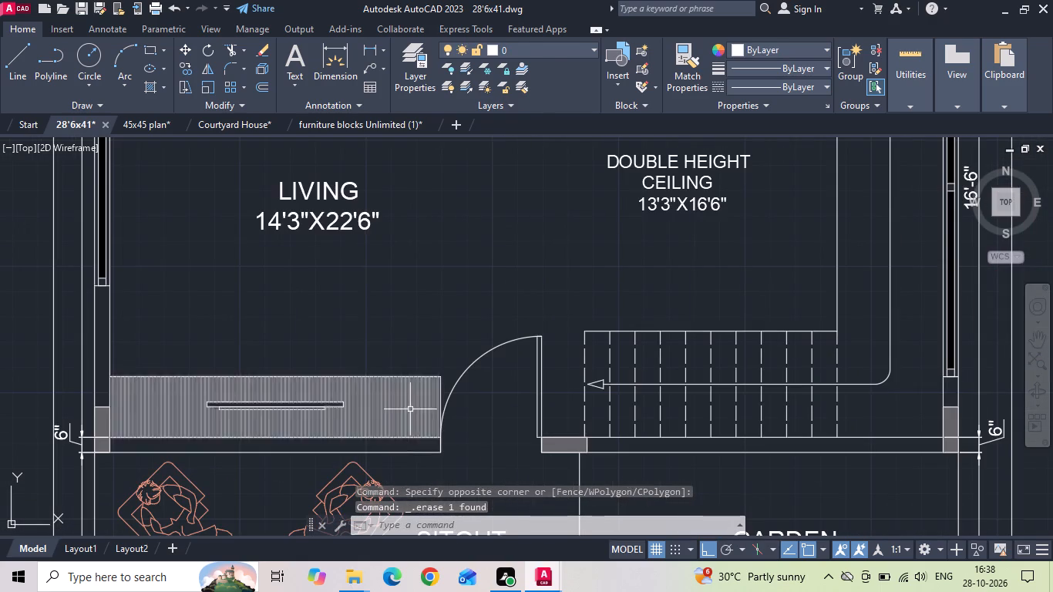
left_click(409, 402)
key("Delete")
left_click_drag(387, 370, 351, 387)
left_click(214, 412)
key("Delete")
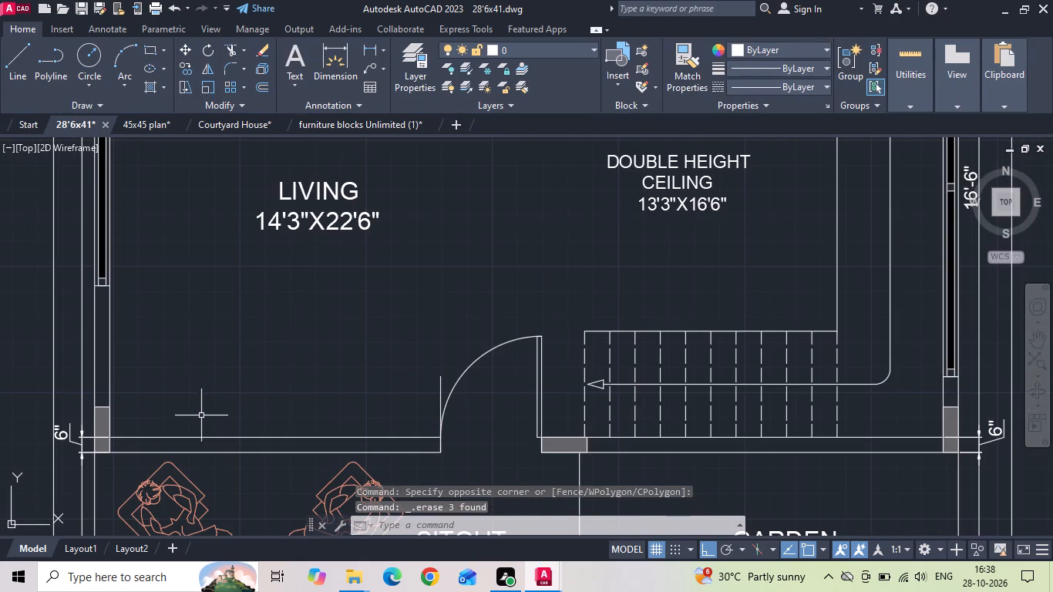
Trim away the leftover TV unit line beside the living room entrance door.
left_click(446, 375)
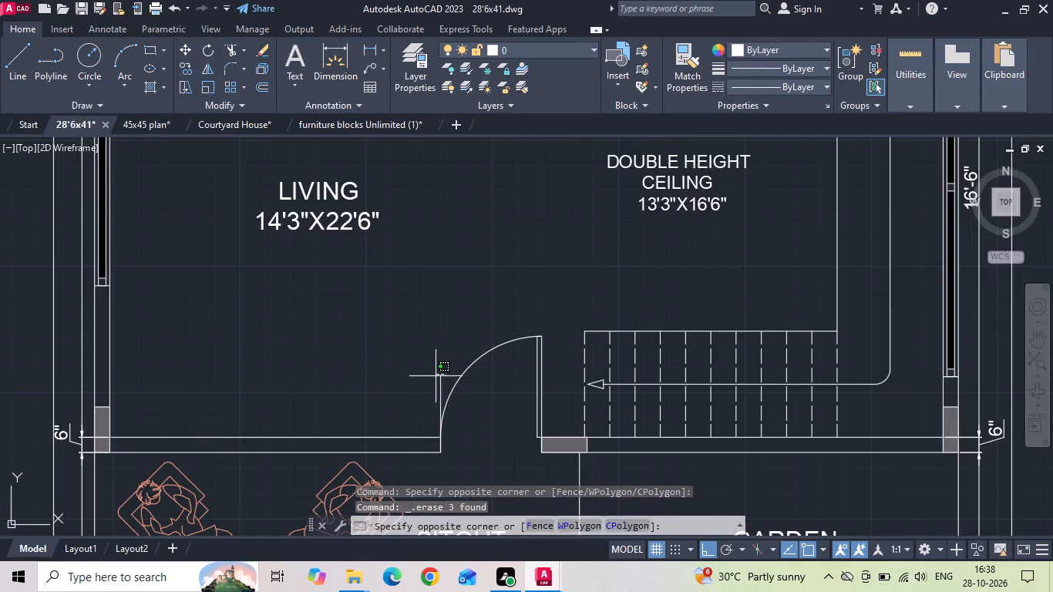
left_click(426, 374)
key("Escape")
type("TR")
key("space")
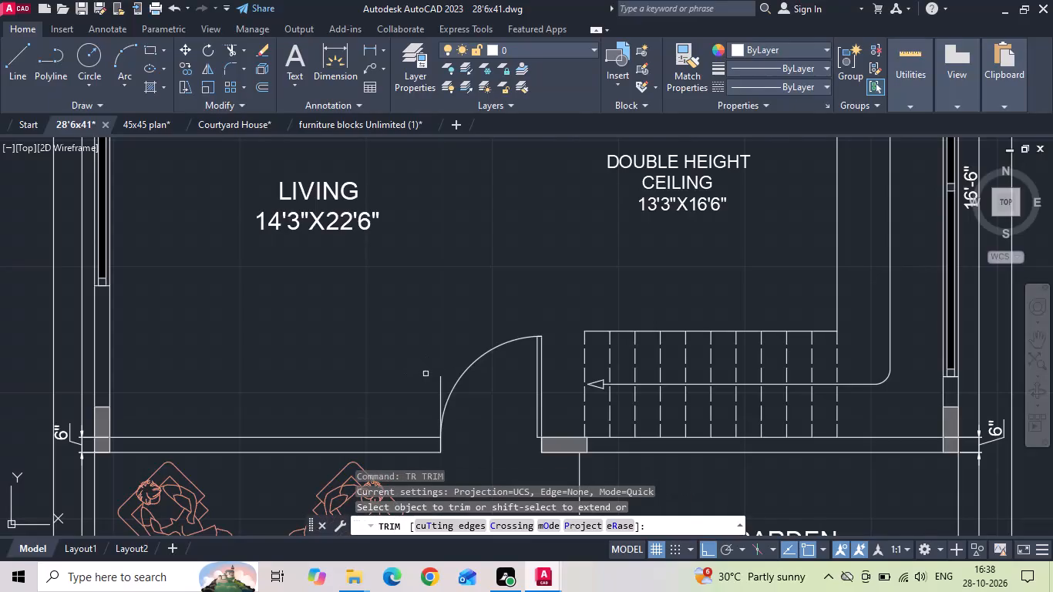
left_click(441, 393)
scroll(416, 388, "down", 1)
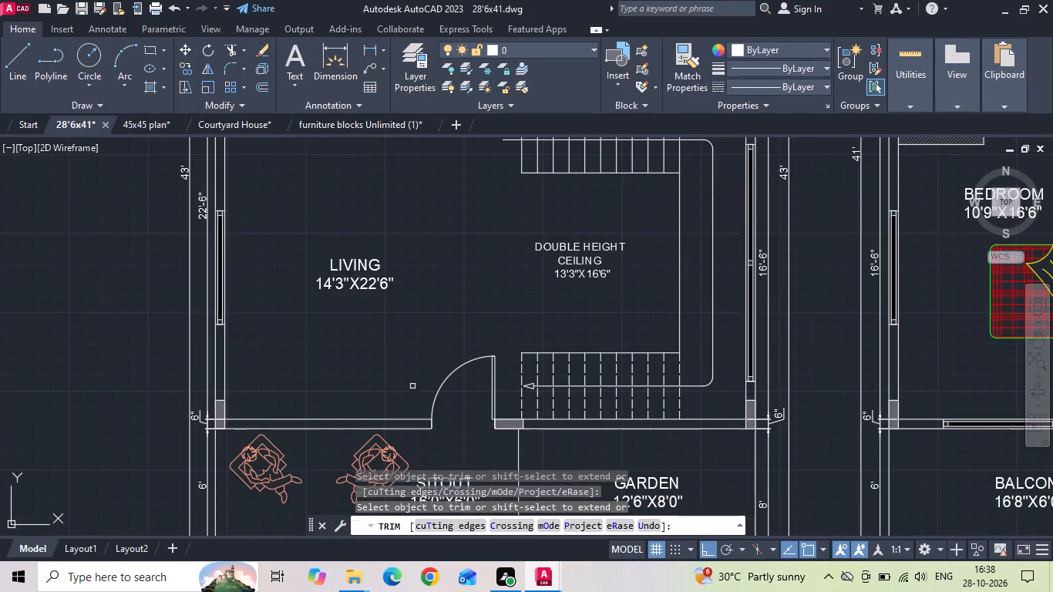
key("Escape")
Erase the two seated-figure chair blocks from the sitout.
scroll(405, 334, "down", 1)
scroll(383, 429, "up", 1)
left_click(382, 428)
left_click(298, 417)
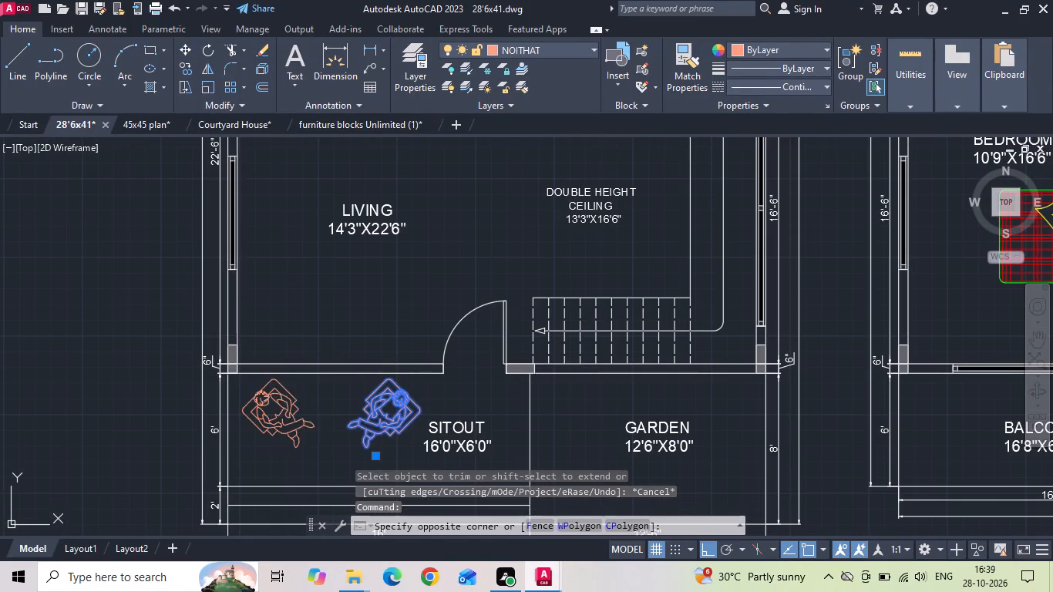
left_click(269, 417)
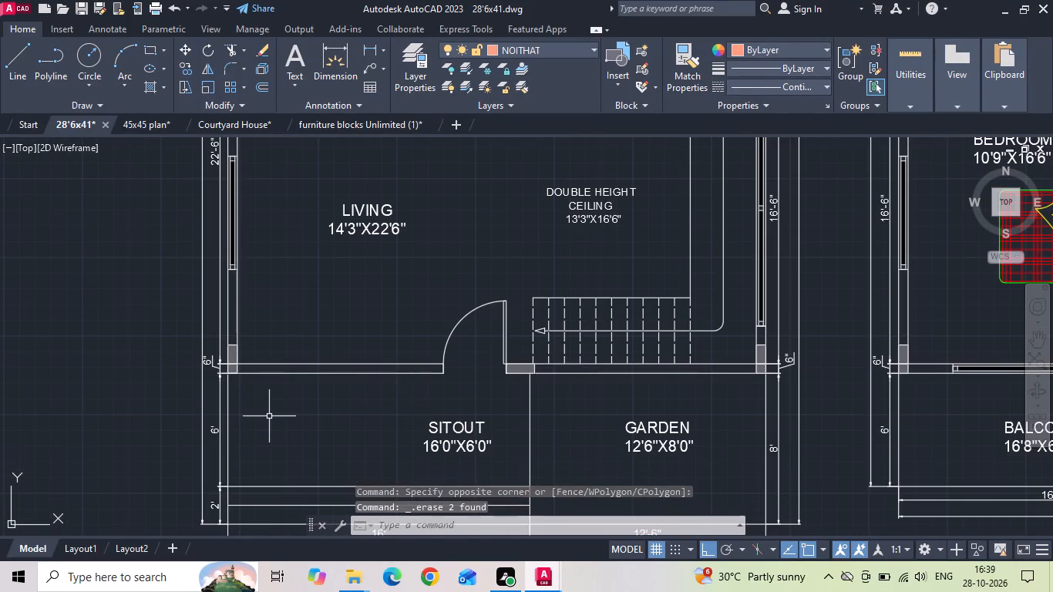
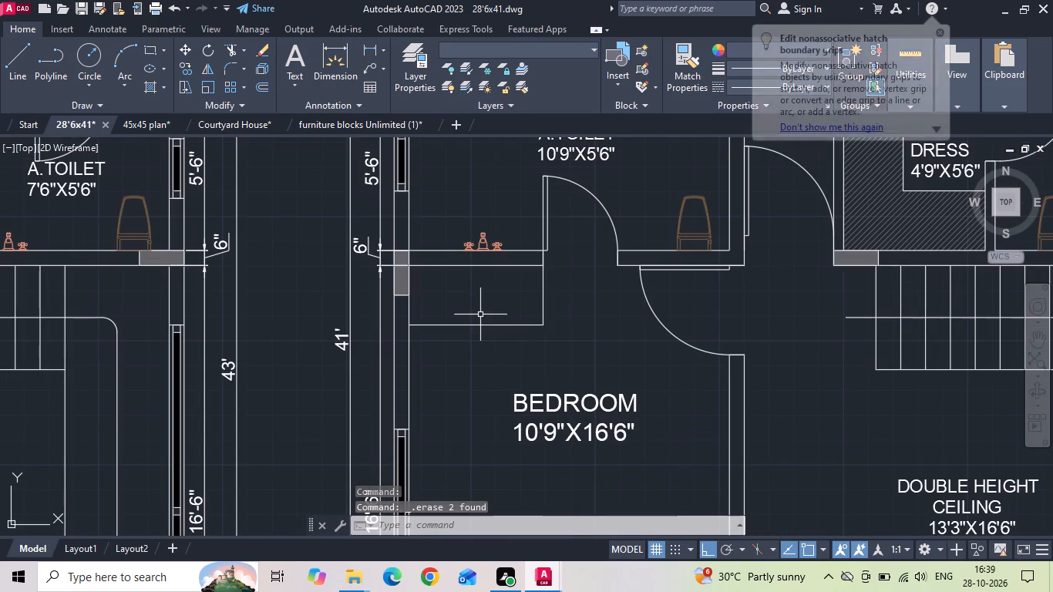
Trim away the leftover rectangular furniture outline in the 10'9"X16'6" bedroom, against the attached toilet wall.
type("TR")
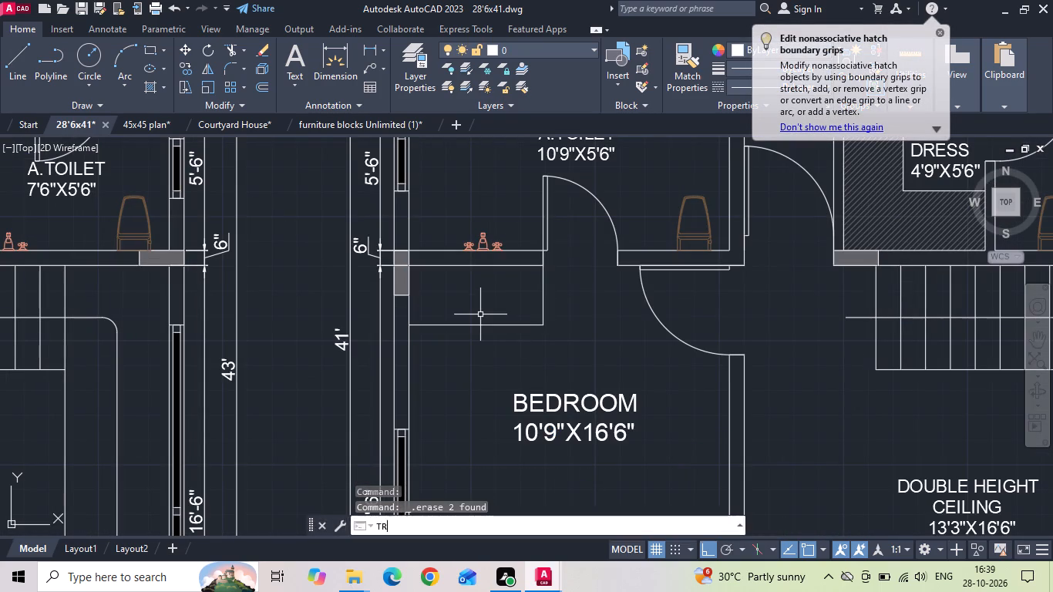
key("space")
left_click_drag(493, 304, 533, 296)
left_click_drag(539, 296, 546, 298)
left_click_drag(546, 298, 553, 318)
left_click_drag(553, 311, 488, 342)
key("Escape")
Erase the washbasin, tap and WC blocks from both attached toilets, 10'9"X5'6" and 7'6"X5'6".
left_click(482, 248)
scroll(484, 246, "up", 1)
middle_click_drag(487, 261, 496, 384)
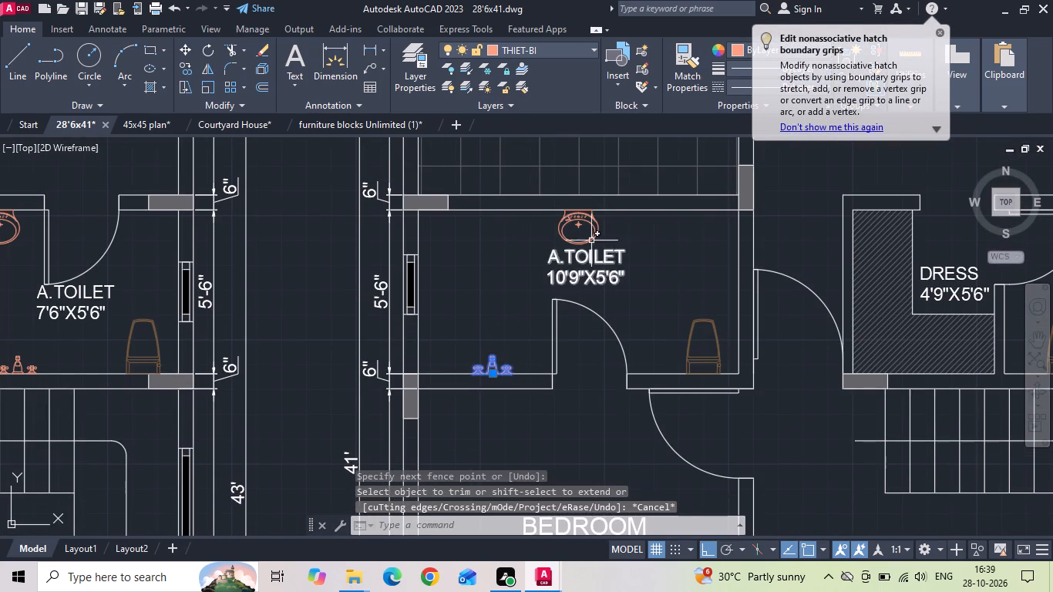
left_click(591, 227)
left_click_drag(704, 336, 691, 331)
left_click(676, 311)
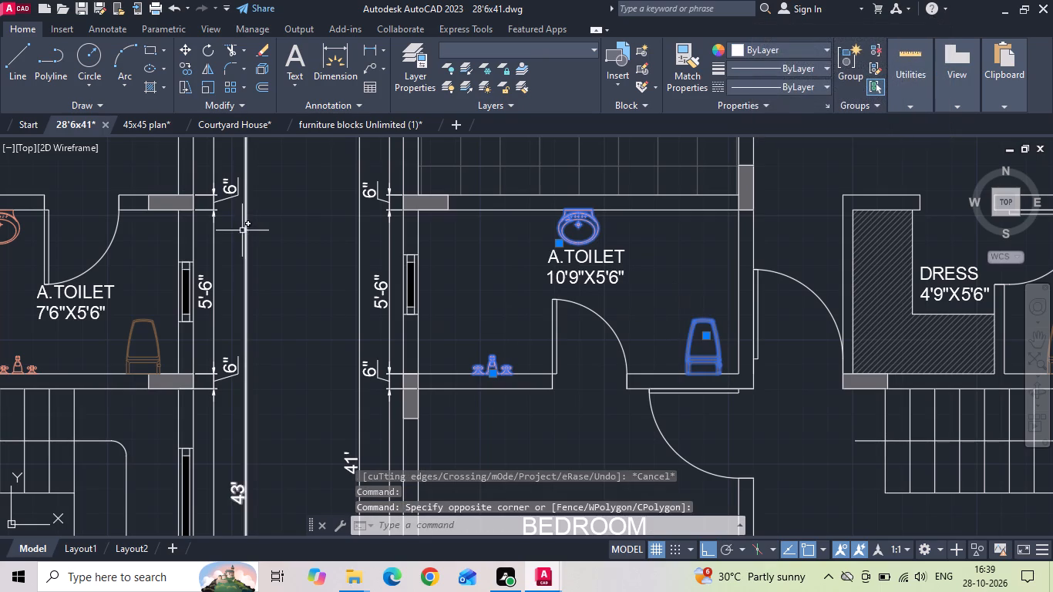
left_click_drag(133, 314, 133, 321)
left_click(126, 336)
middle_click_drag(125, 337, 385, 337)
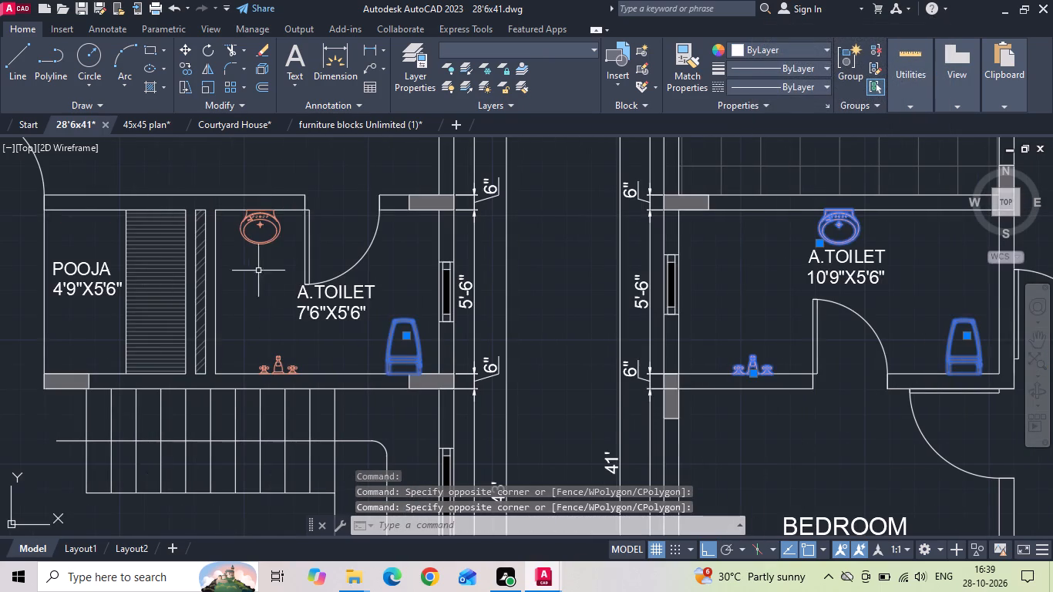
left_click(245, 237)
left_click(272, 364)
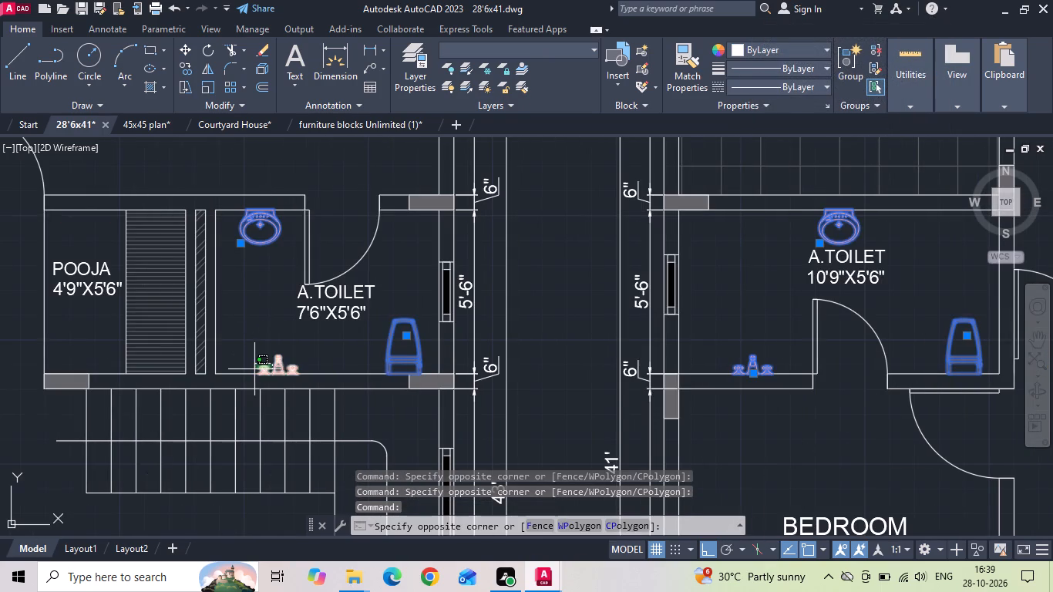
left_click(254, 371)
key("Delete")
Erase the platform hatch and its edge line from the pooja room.
left_click(156, 337)
key("Delete")
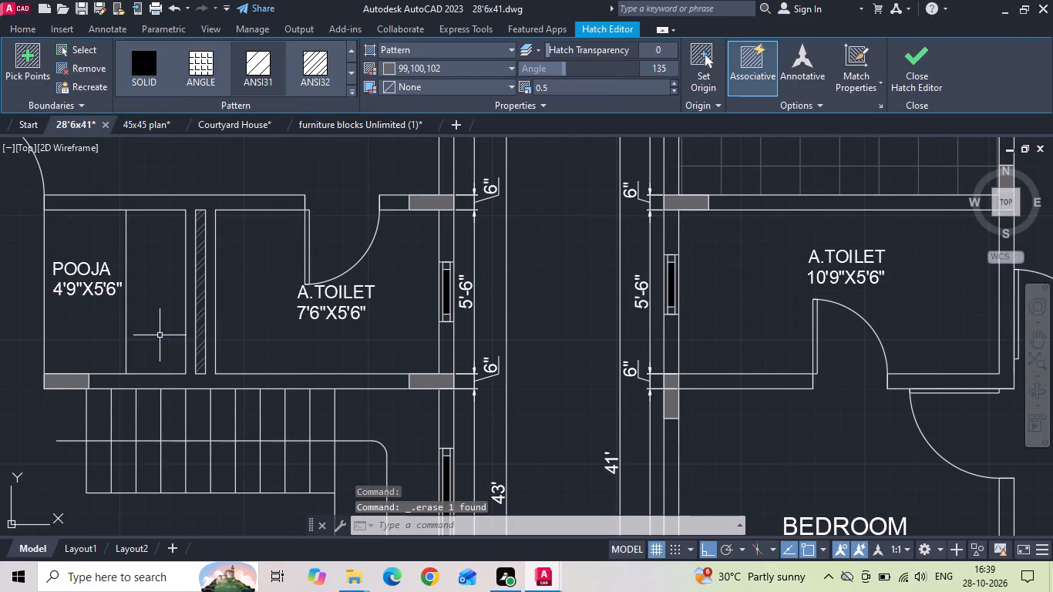
left_click_drag(157, 325, 141, 339)
left_click(96, 339)
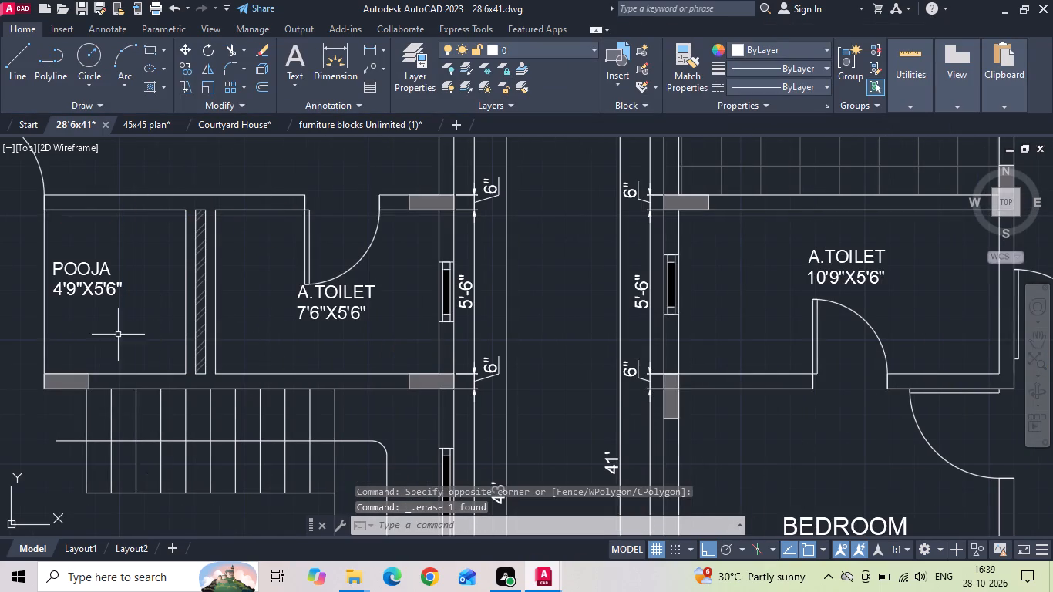
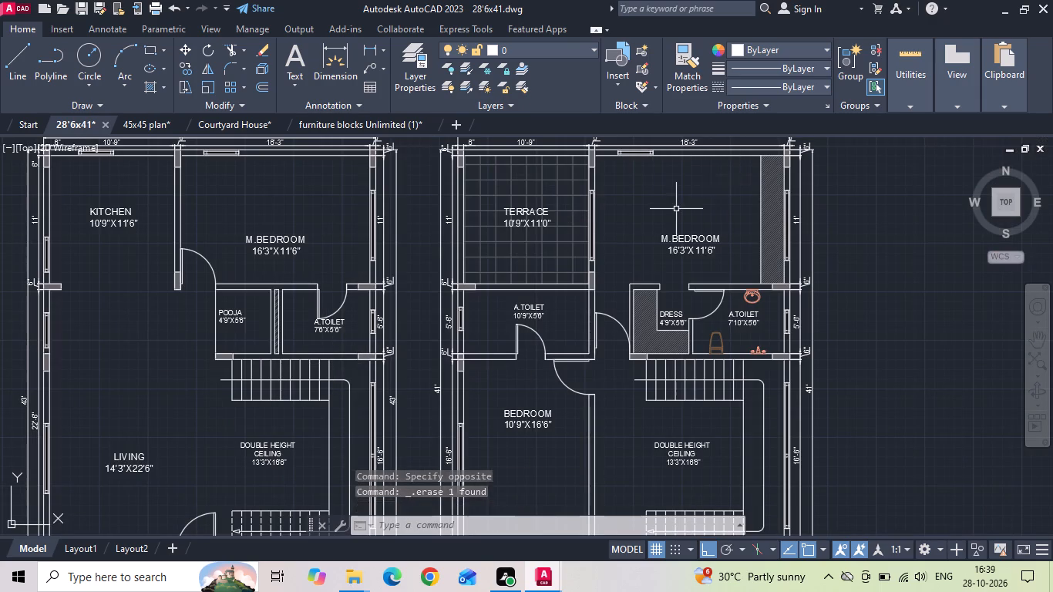
Erase the wardrobe hatch and its edge line from the M.BEDROOM 16'3"X11'6" in the plan with the terrace.
left_click(770, 225)
key("Delete")
left_click(769, 217)
left_click(752, 207)
key("Delete")
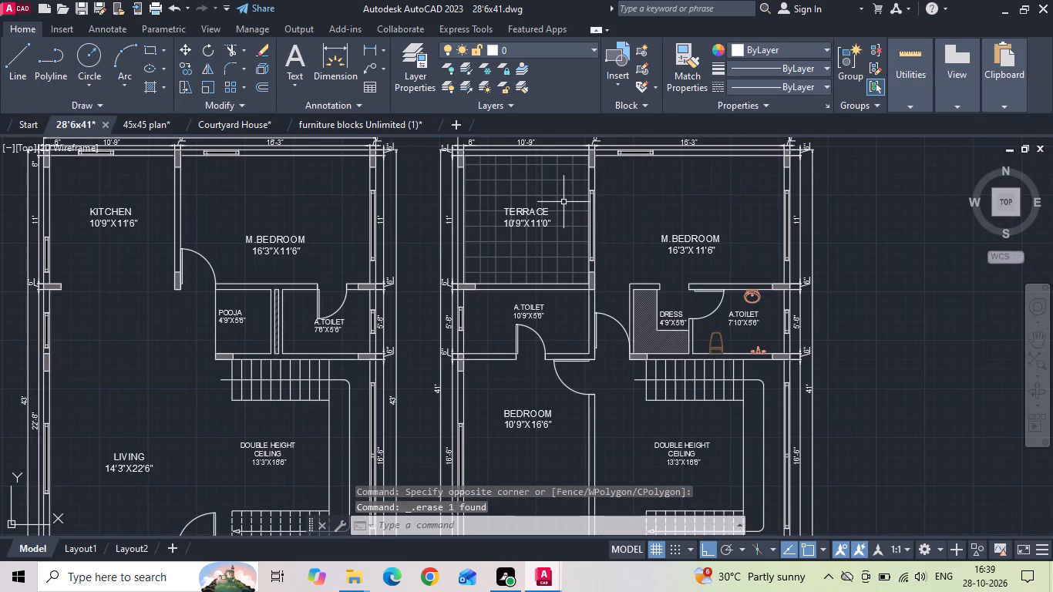
Erase the square-grid floor hatch from the 10'9"X11'0" terrace.
left_click(563, 202)
left_click(553, 190)
key("Delete")
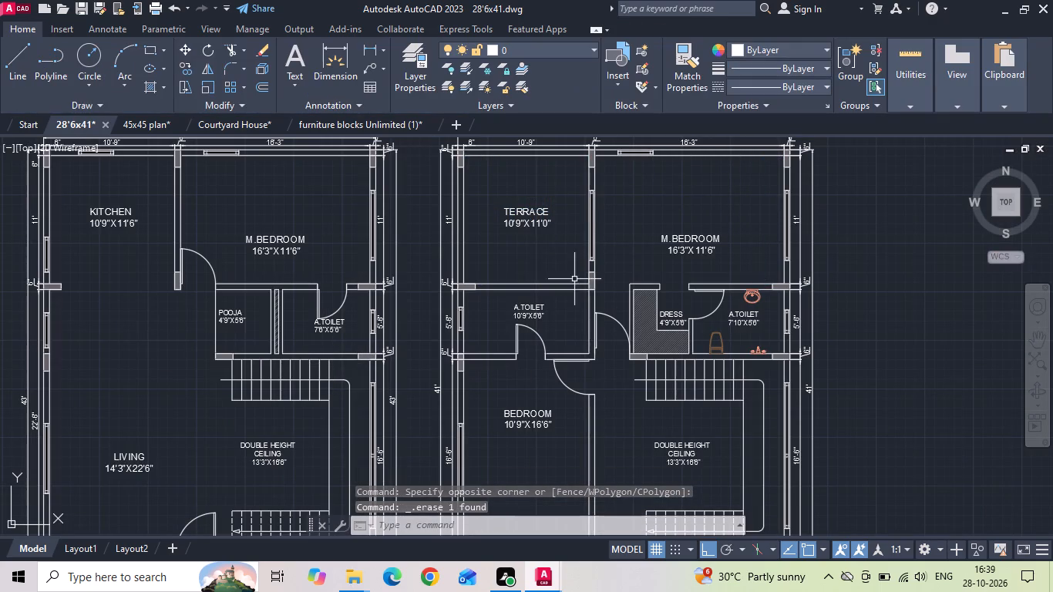
Erase the L-shaped wardrobe hatch and its two edge lines from the 4'9"X5'6" dress room.
left_click(648, 331)
key("Delete")
scroll(659, 338, "up", 2)
left_click_drag(661, 310, 656, 323)
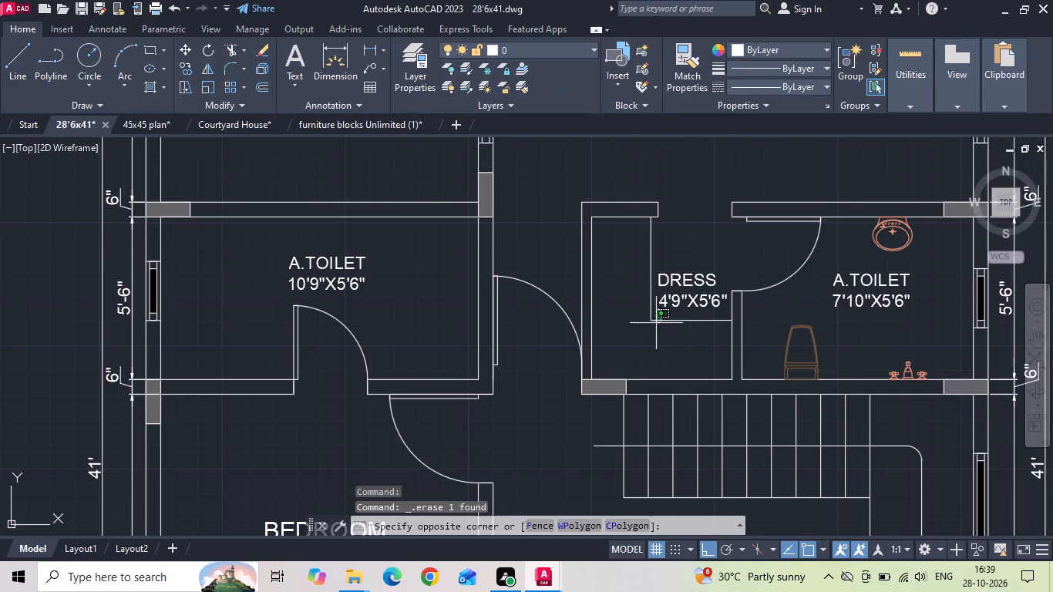
left_click(643, 327)
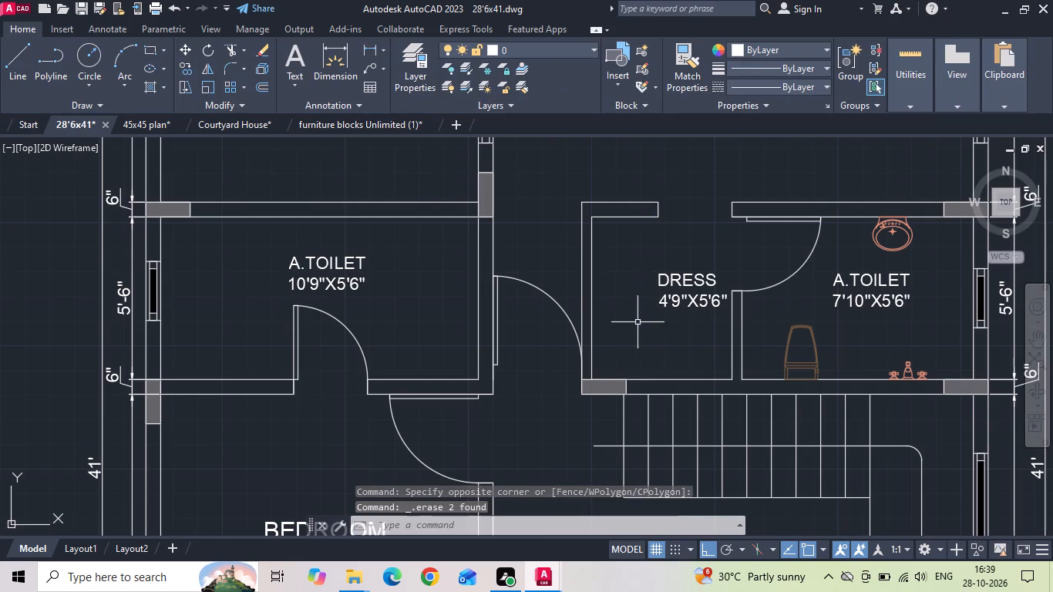
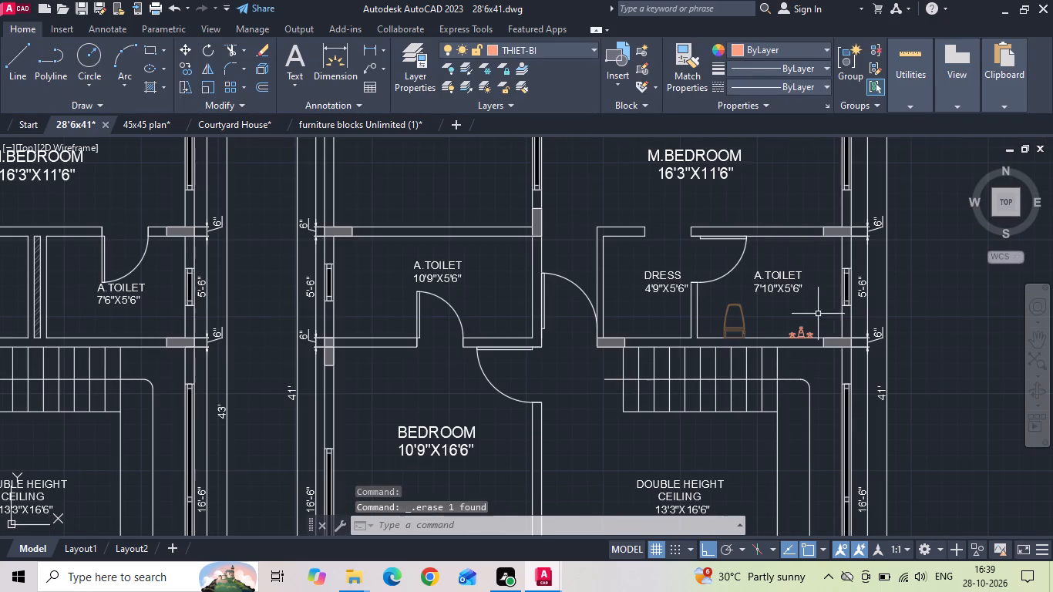
Erase the toilet and the shower fixture from the 7'10"X5'6" A.TOILET in the cleared first floor plan.
left_click_drag(812, 325, 806, 328)
left_click(735, 331)
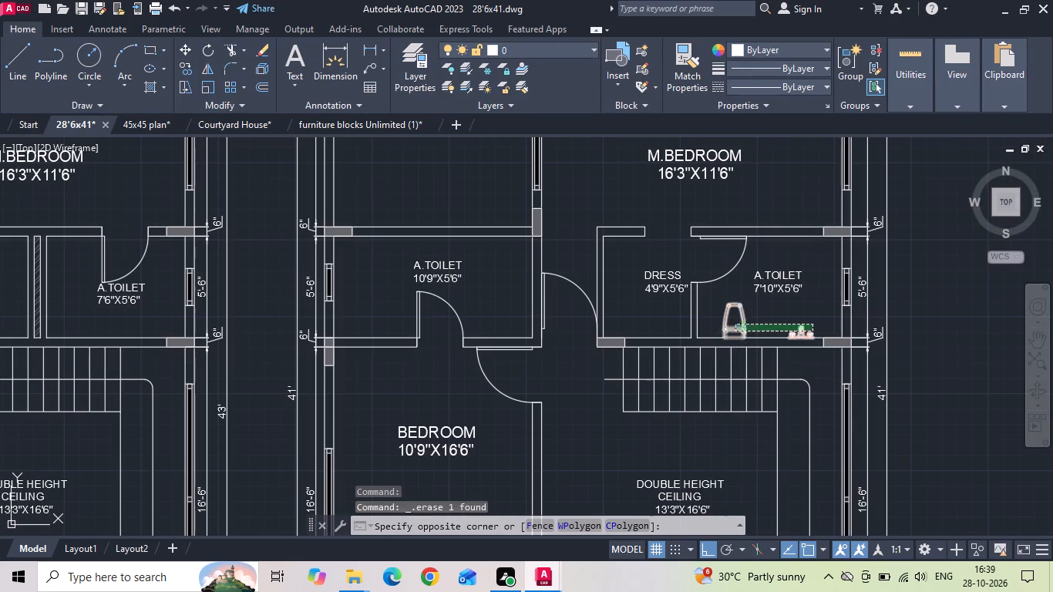
key("Delete")
Move the LIVING 14'3"X22'6" label slightly upward within its room in the cleared ground floor plan.
scroll(649, 246, "down", 1)
middle_click_drag(629, 375, 625, 317)
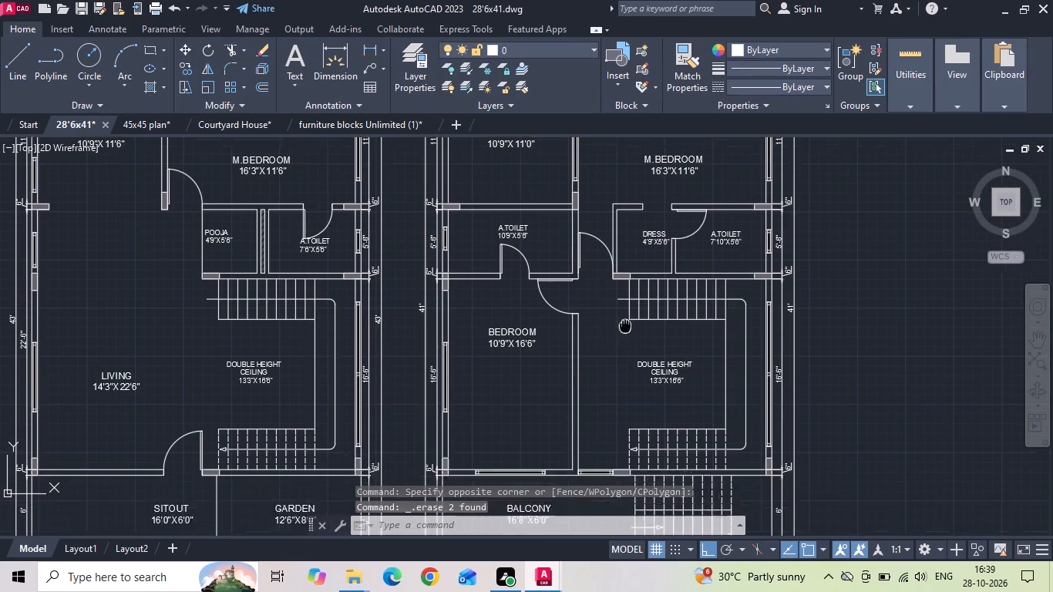
middle_click_drag(625, 317, 625, 300)
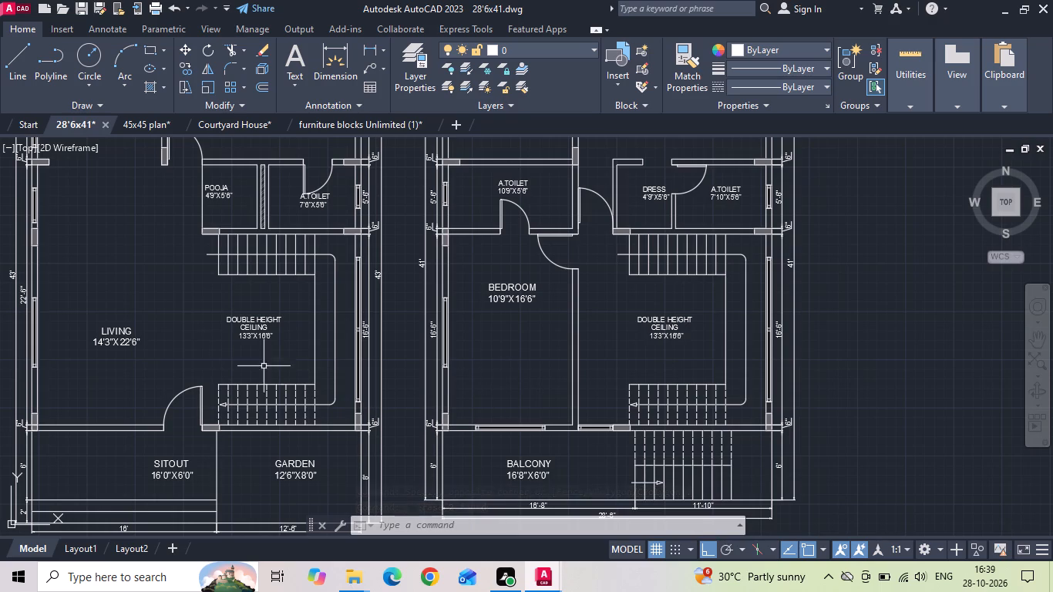
left_click(128, 345)
right_click(128, 345)
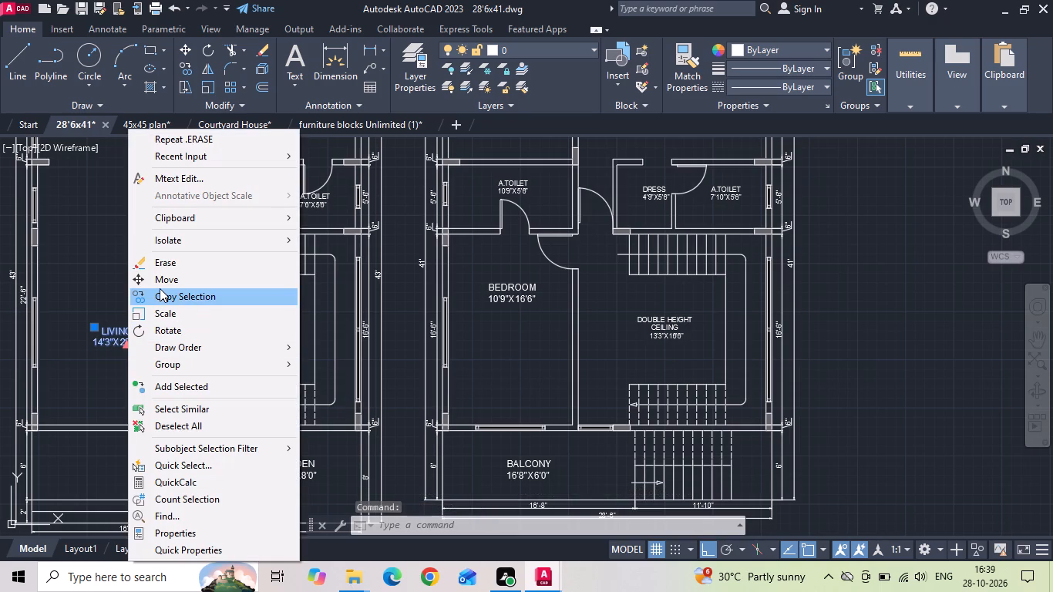
left_click(160, 285)
left_click(160, 285)
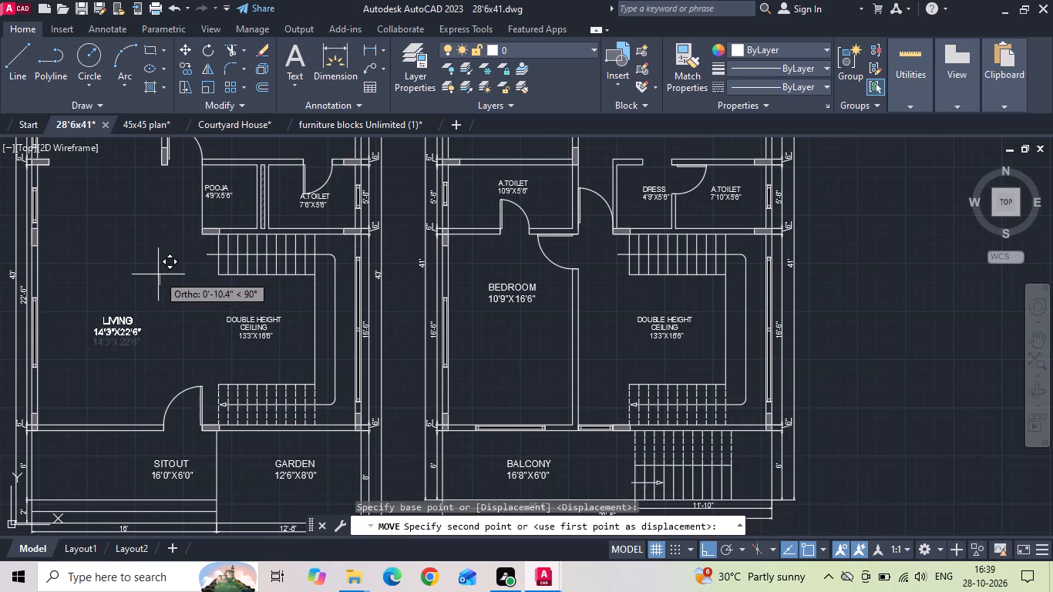
left_click(157, 272)
Move the BEDROOM 10'9"X16'6" label straight down to the middle of its room in the cleared first floor plan.
left_click(517, 293)
right_click(518, 293)
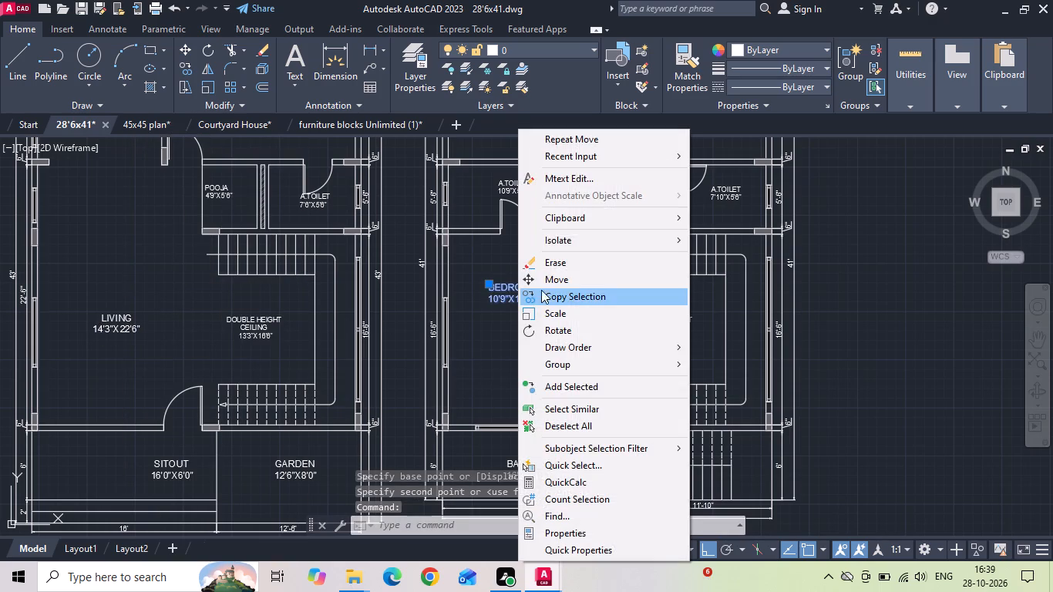
left_click(542, 288)
left_click_drag(509, 330, 507, 340)
left_click(499, 368)
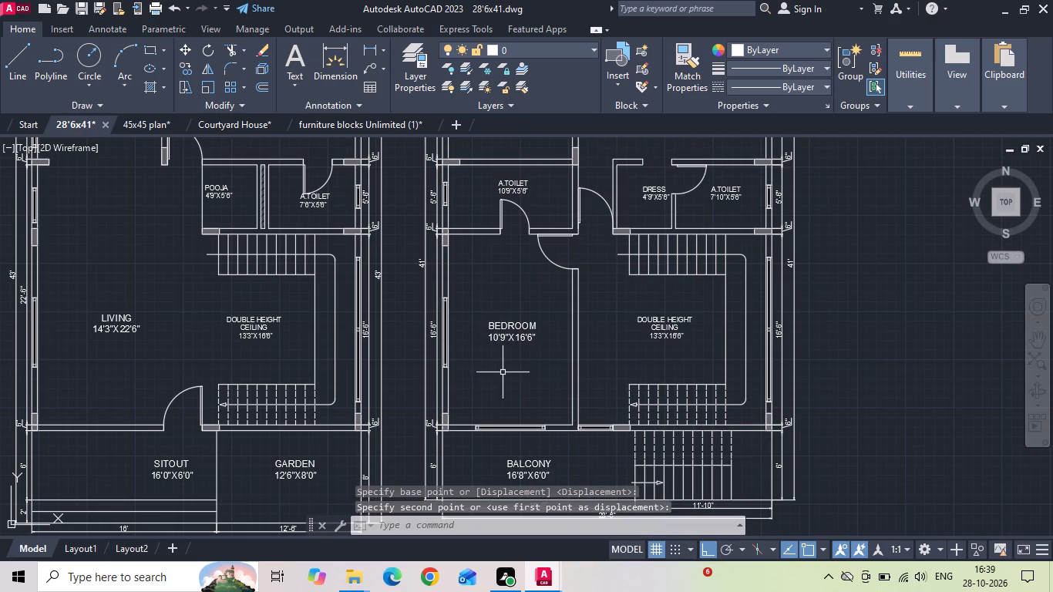
Move the M.BEDROOM 16'3"X11'6" label straight up to the middle of its room in the cleared first floor plan.
scroll(513, 371, "down", 1)
scroll(637, 191, "up", 1)
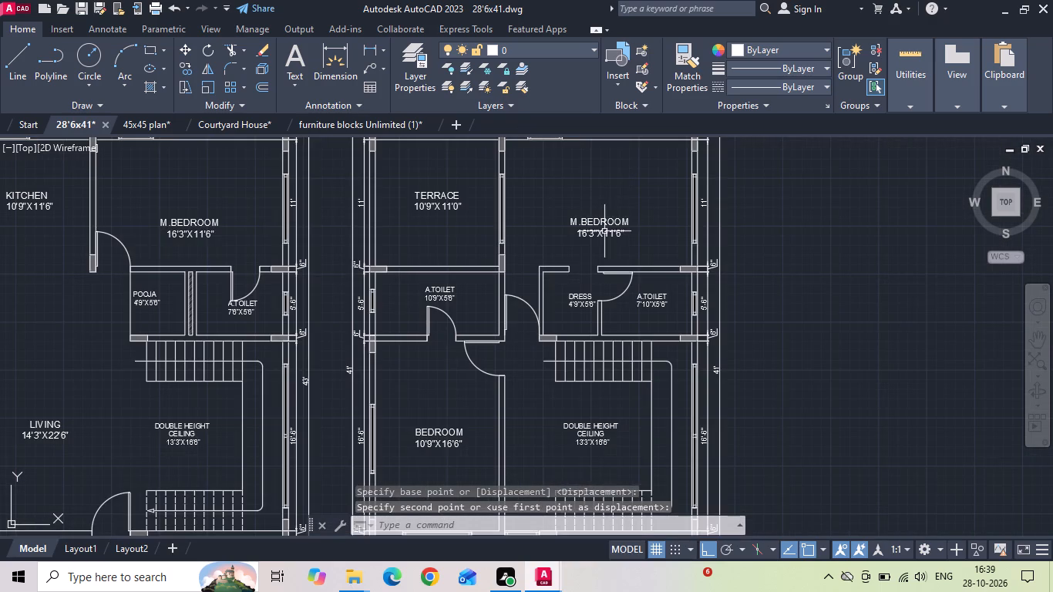
left_click(604, 231)
right_click(603, 231)
left_click(640, 282)
left_click(832, 257)
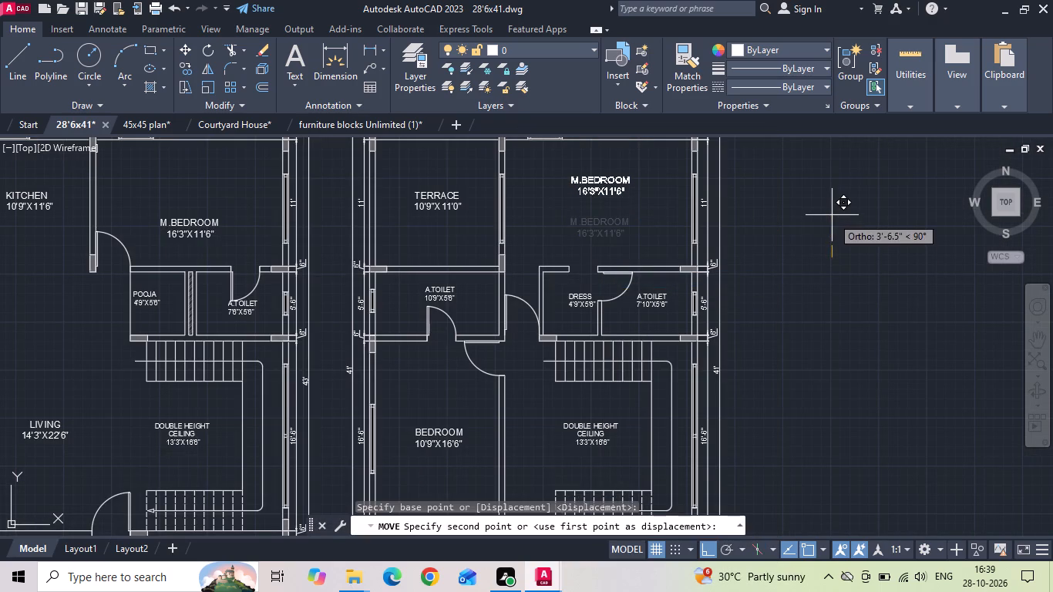
left_click(826, 229)
Move the M.BEDROOM 16'3"X11'6" label straight up to the middle of its room in the cleared ground floor plan.
scroll(829, 291, "down", 1)
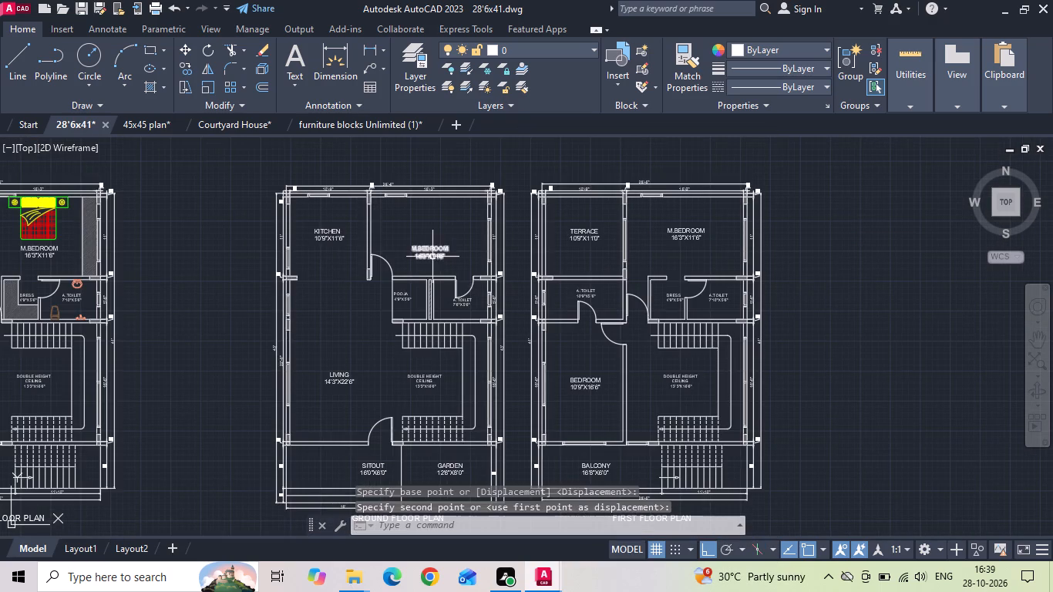
left_click(426, 247)
right_click(426, 247)
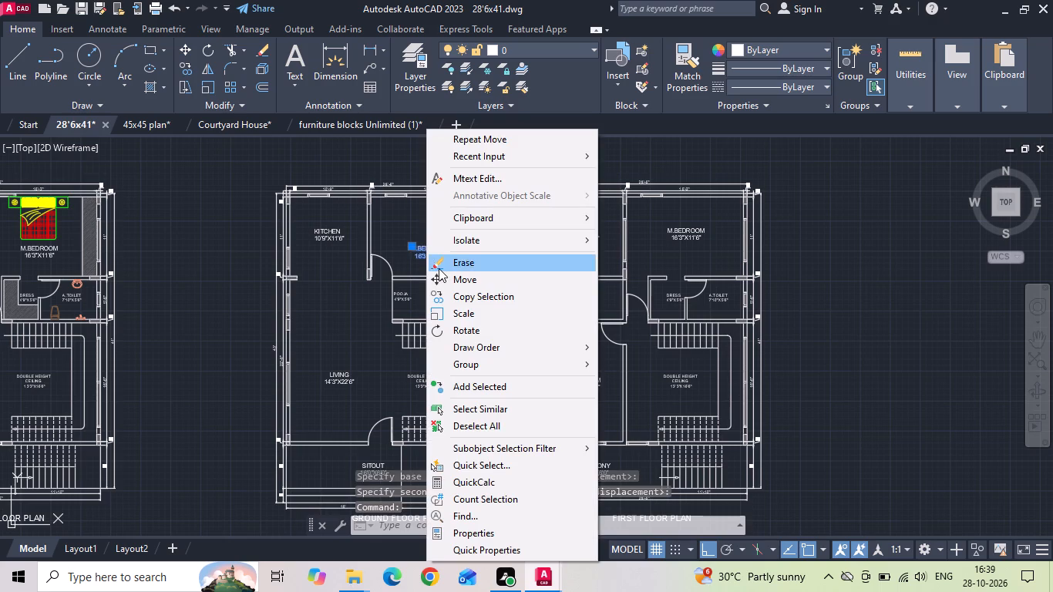
left_click(443, 275)
left_click(349, 335)
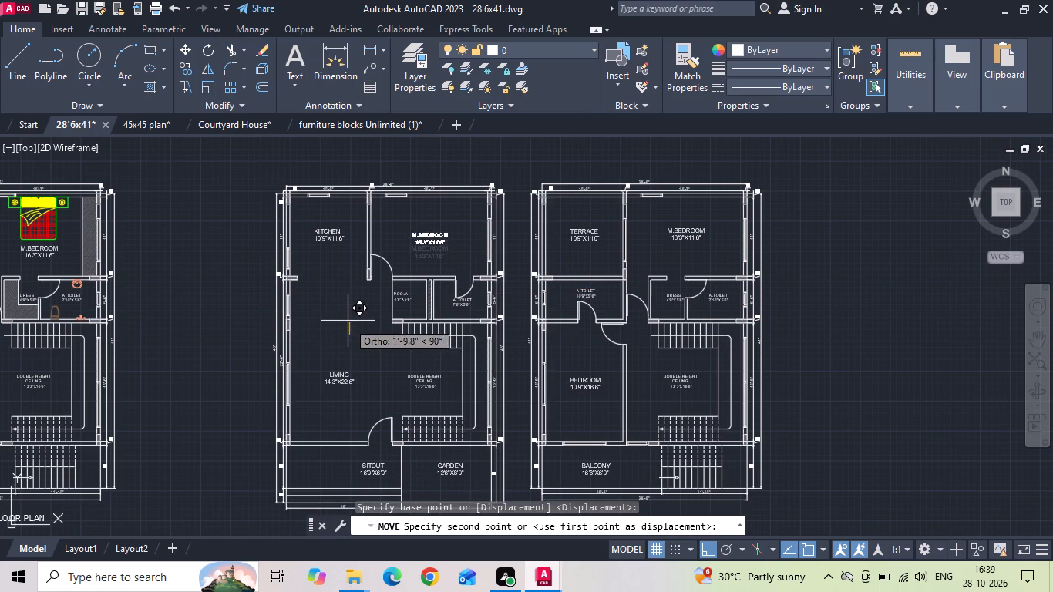
left_click(348, 315)
Save the 28'6x41 drawing.
key("ctrl+s")
key("ctrl+s")
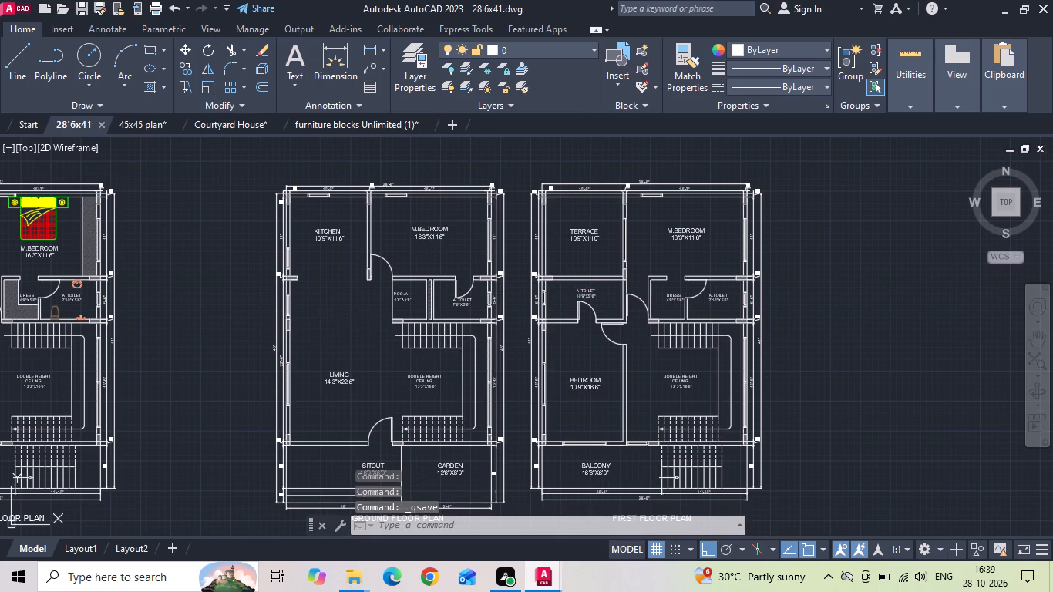
key("ctrl+s")
left_click(348, 317)
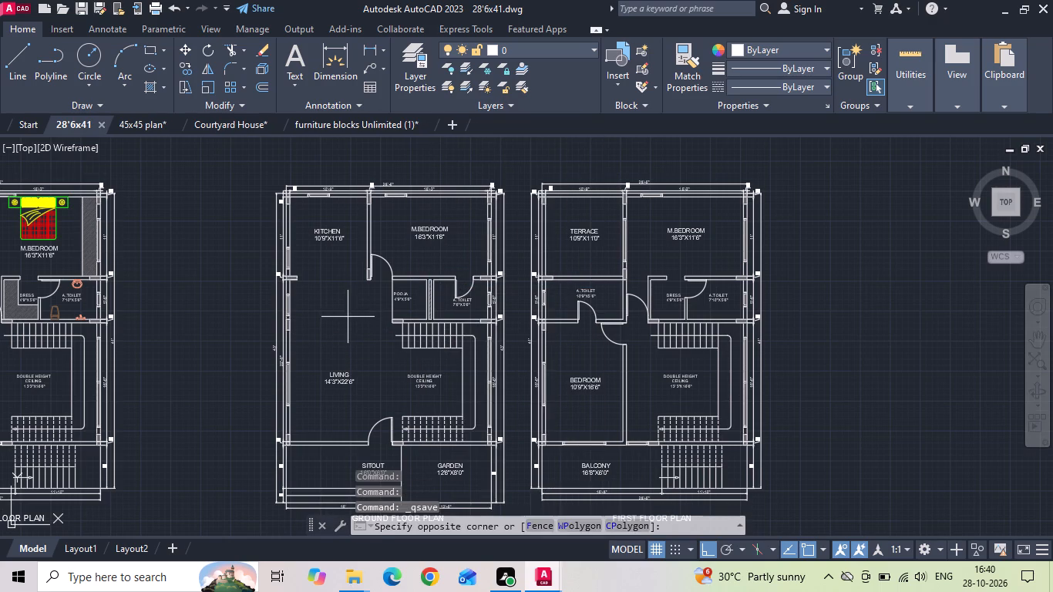
triple_click(346, 319)
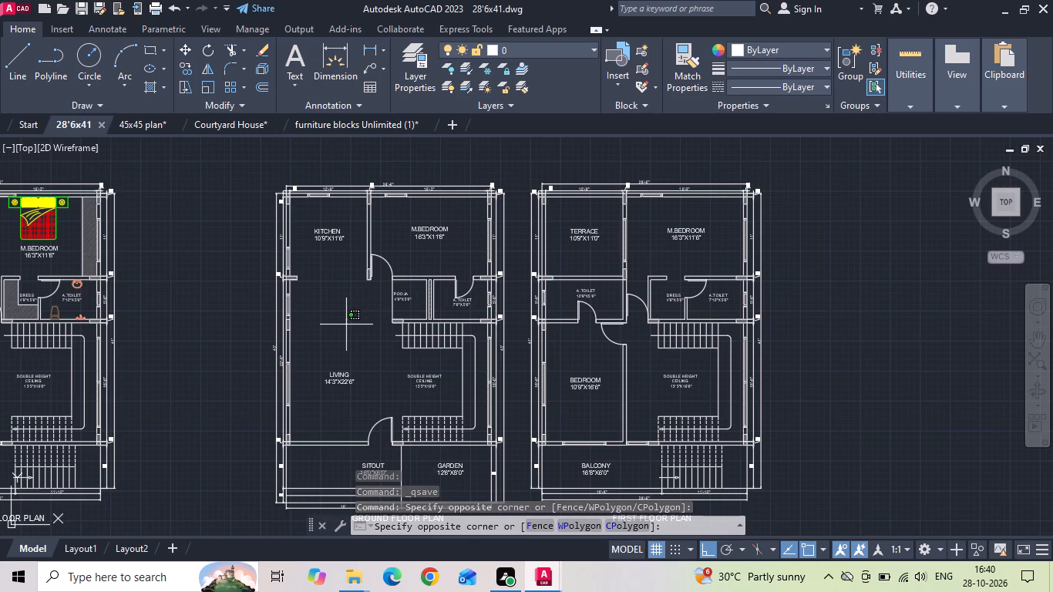
key("ctrl+s")
key("ctrl+s")
key("ctrl+s")
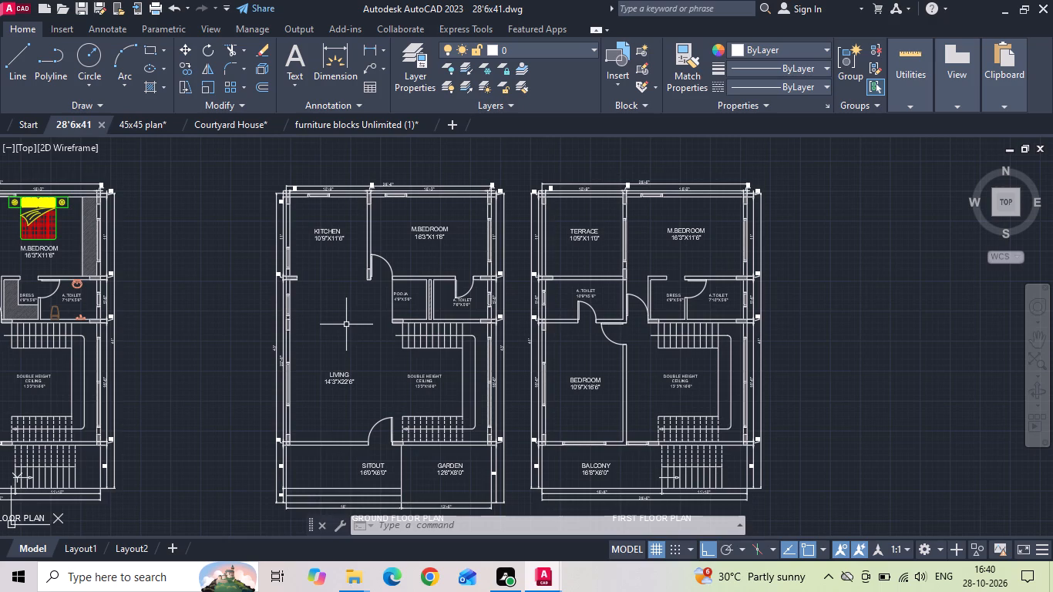
key("ctrl+s")
key("ctrl+s")
key("ctrl+s")
Add a linear dimension for the kitchen's inside width, placed just below its upper wall in the cleared ground floor plan.
left_click(363, 49)
scroll(293, 193, "up", 2)
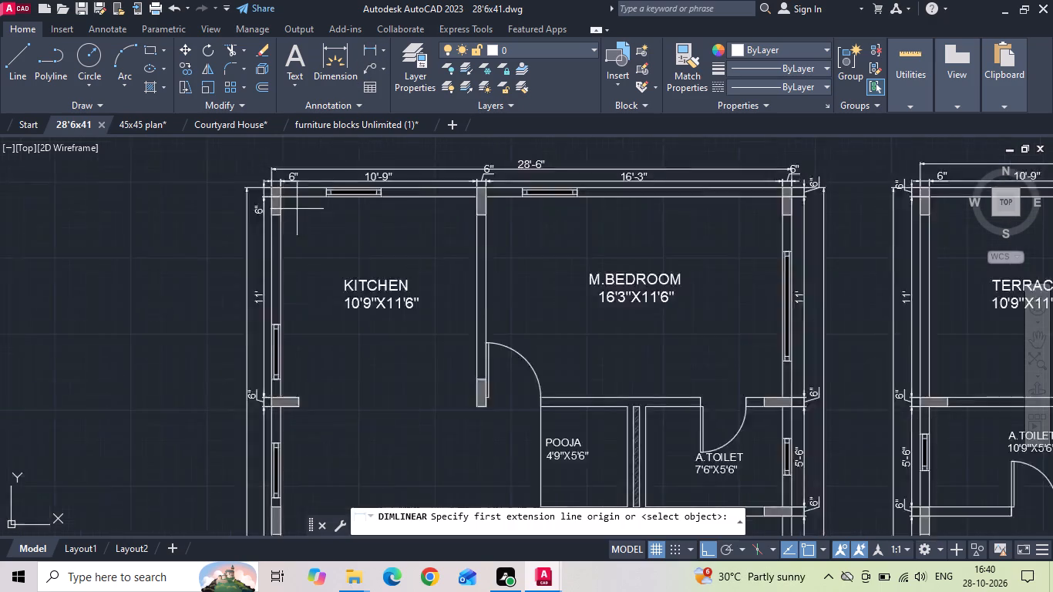
scroll(297, 209, "up", 2)
left_click(256, 178)
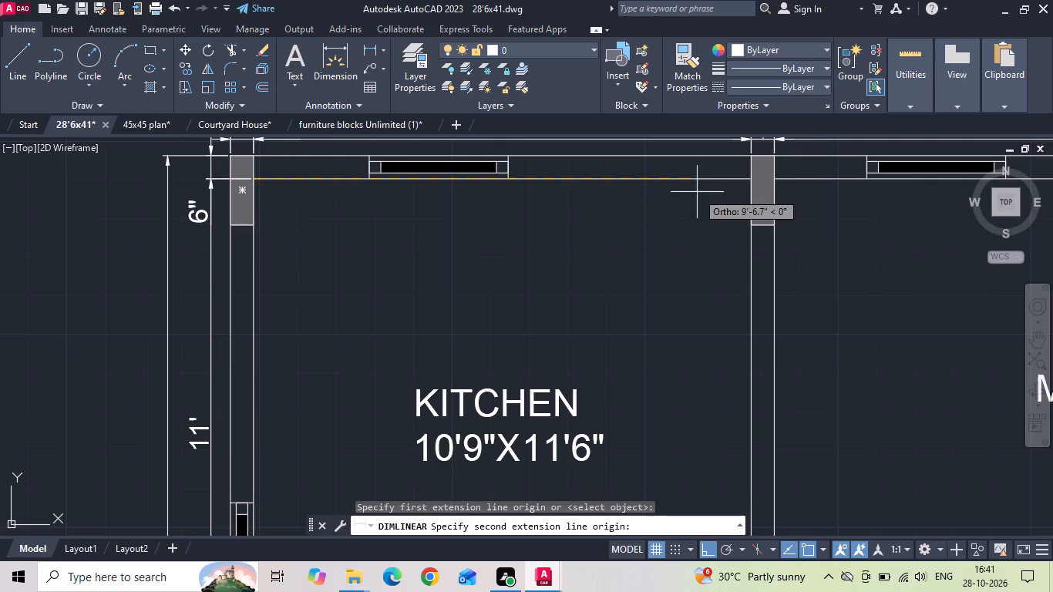
left_click(755, 182)
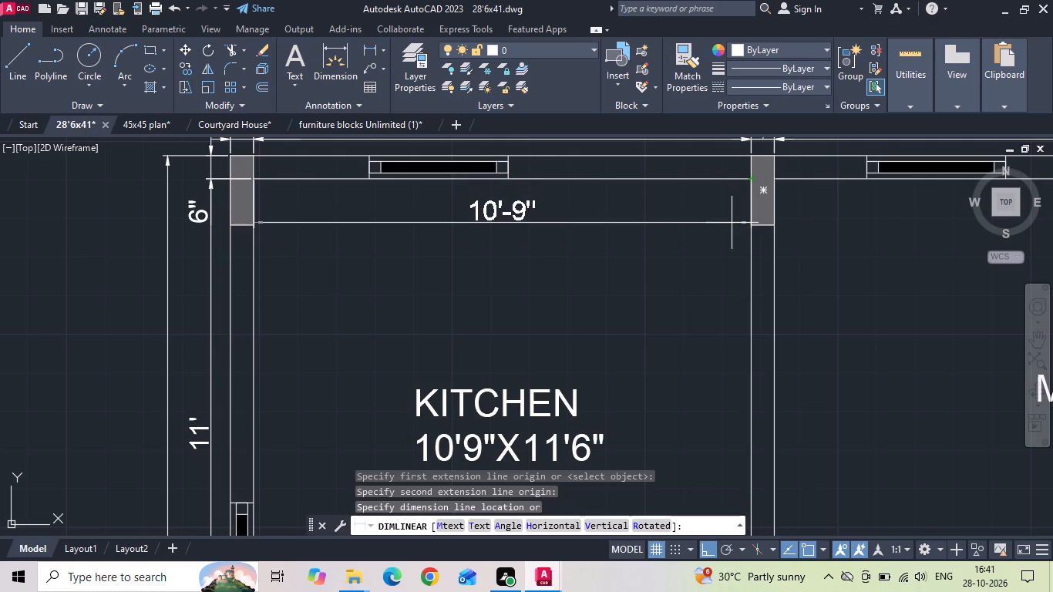
left_click(728, 218)
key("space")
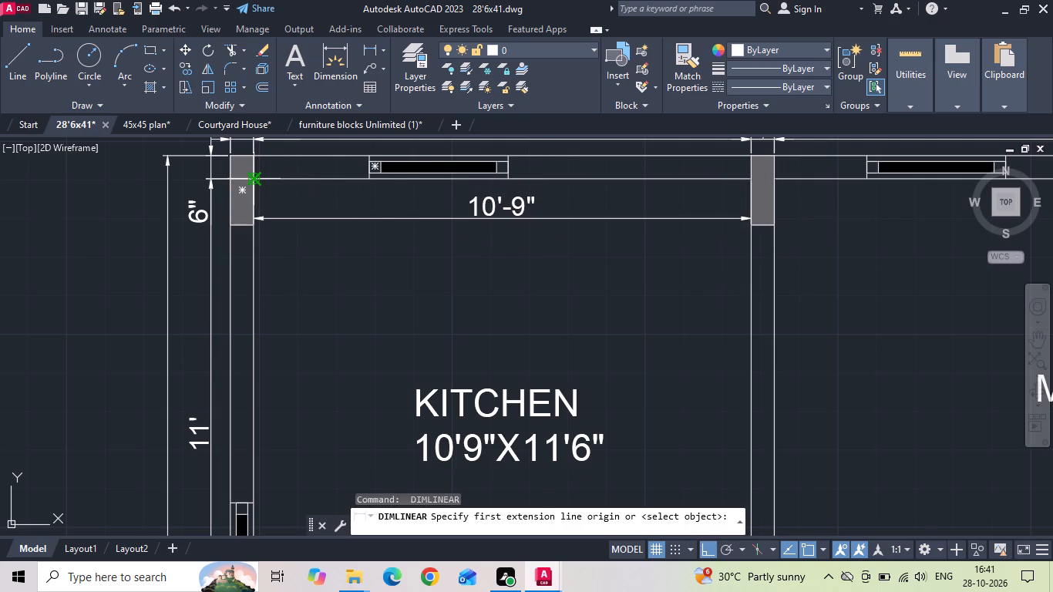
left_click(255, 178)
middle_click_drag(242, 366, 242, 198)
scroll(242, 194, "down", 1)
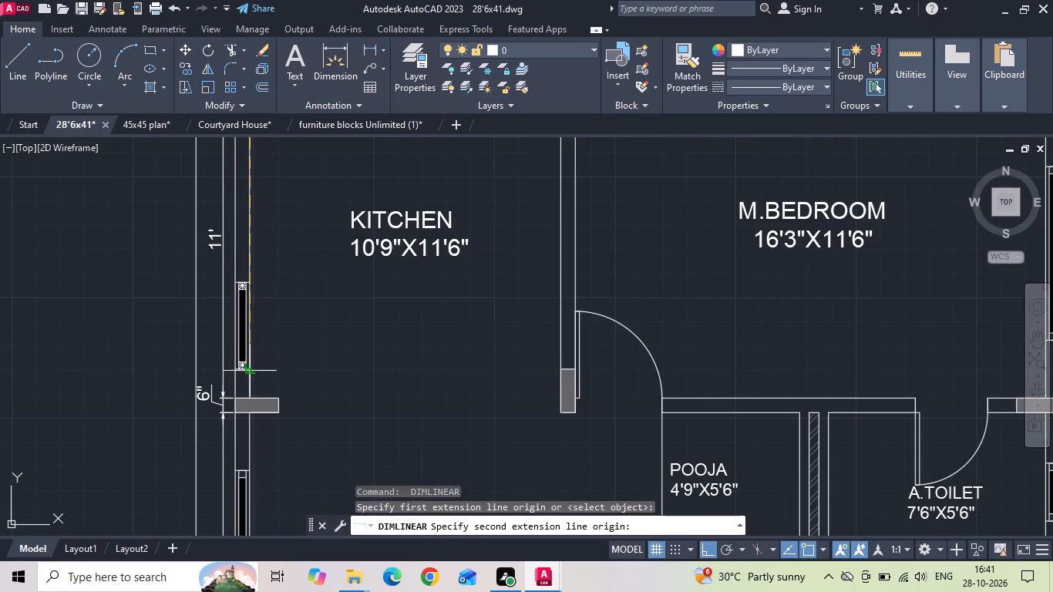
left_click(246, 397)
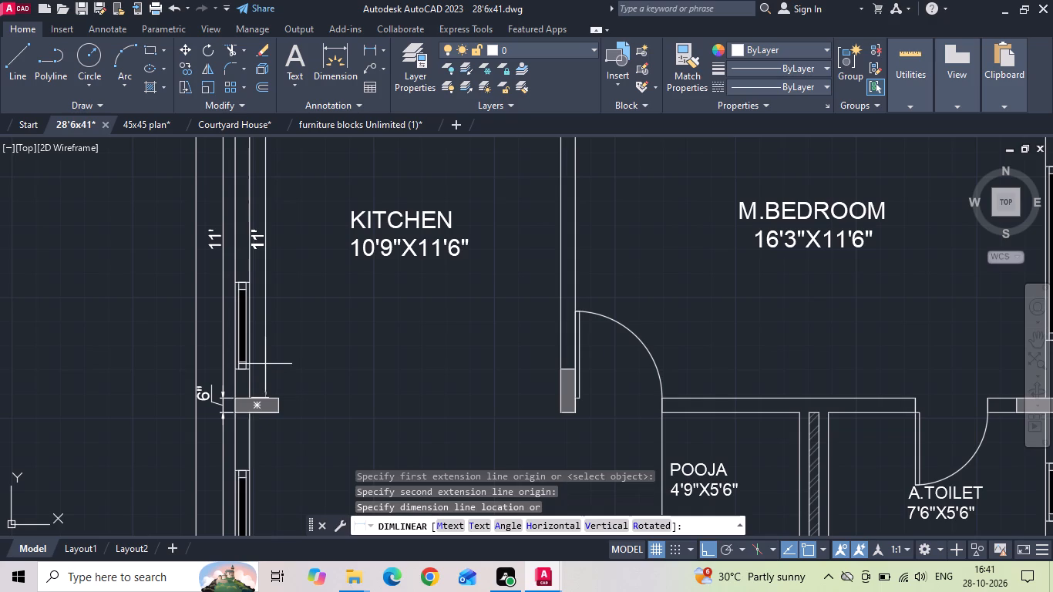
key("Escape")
Dimension the kitchen's depth from the lower face of the column stub to the upper wall's inner face, placed inside the left wall.
key("space")
scroll(261, 419, "up", 2)
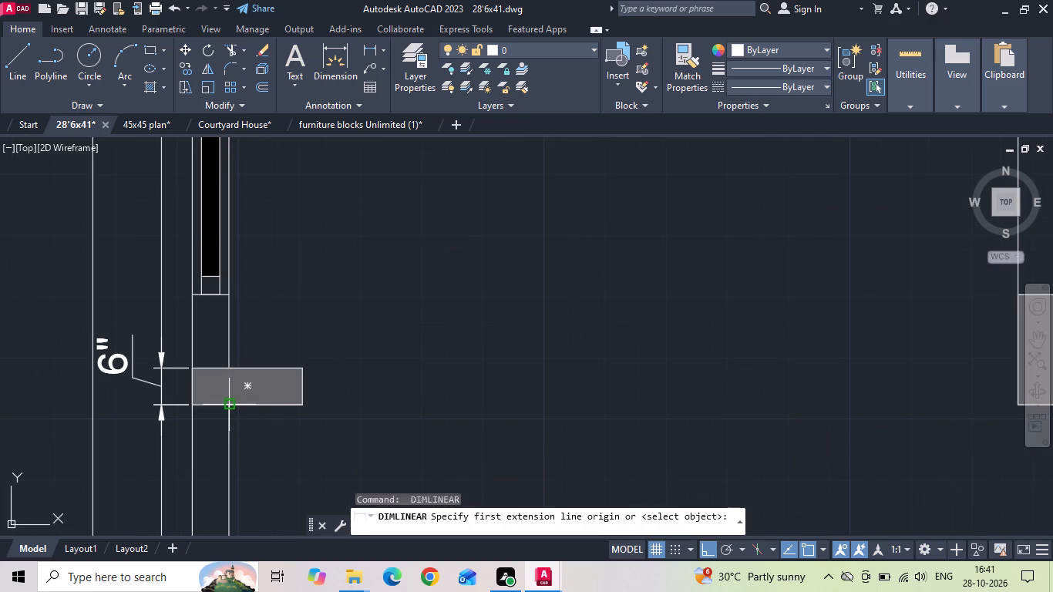
left_click(230, 404)
scroll(230, 450, "down", 1)
middle_click_drag(225, 284, 219, 423)
middle_click_drag(189, 163, 197, 321)
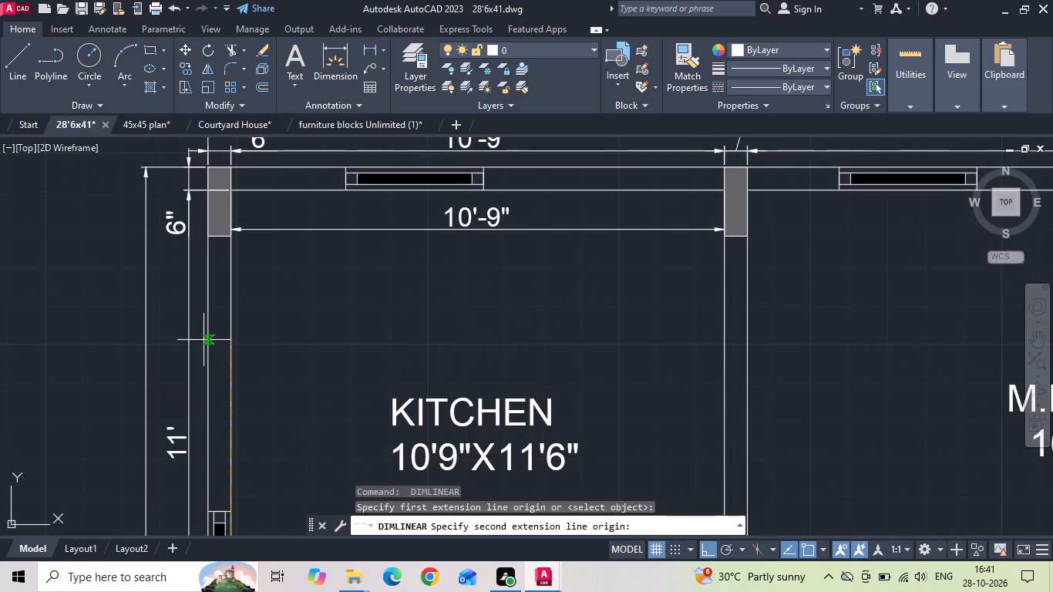
left_click(230, 187)
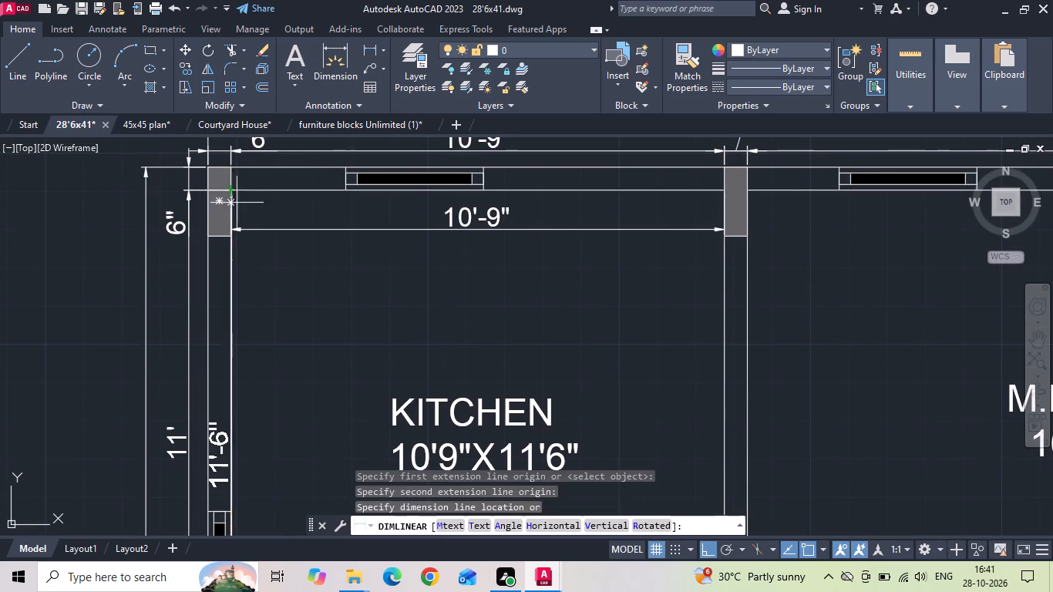
scroll(240, 218, "down", 2)
scroll(247, 264, "up", 1)
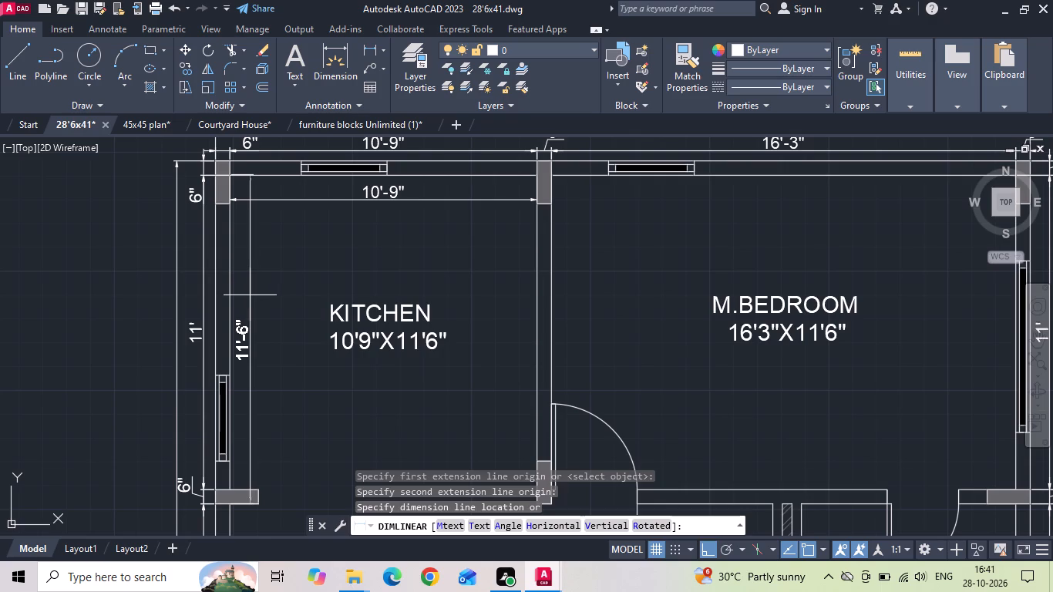
left_click(249, 294)
Add a linear dimension for the ground floor M.BEDROOM's inside width, placed just below its upper wall.
middle_click_drag(626, 224, 301, 280)
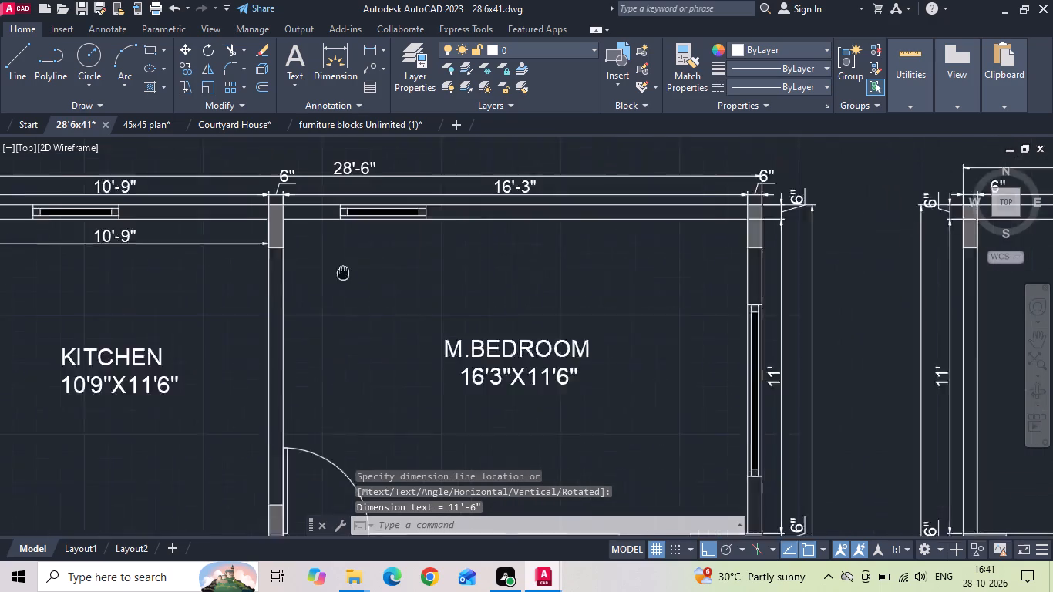
middle_click_drag(301, 280, 298, 281)
key("space")
scroll(220, 244, "up", 3)
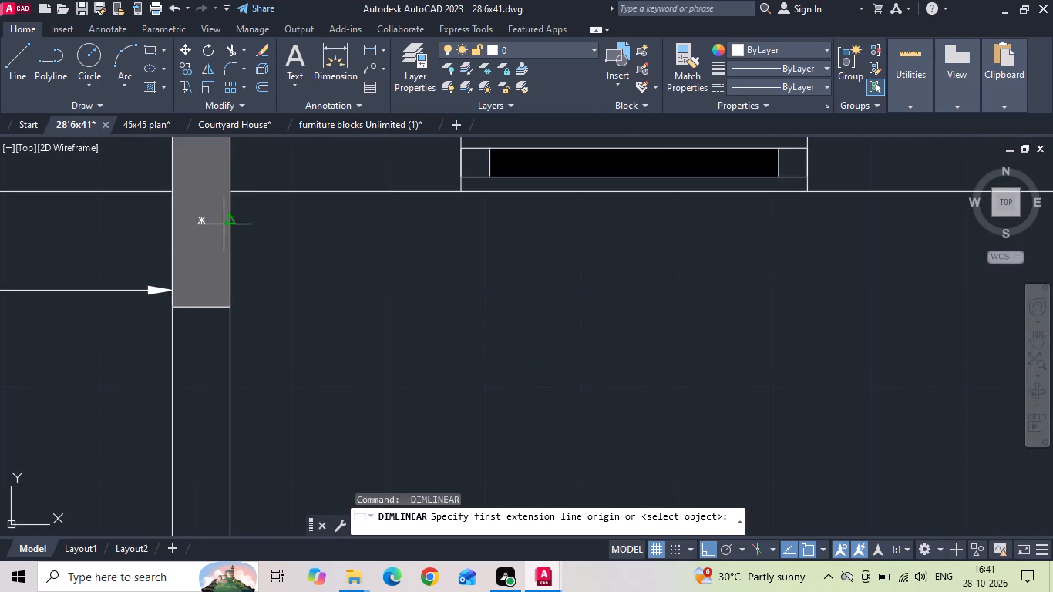
left_click_drag(231, 191, 230, 202)
scroll(203, 301, "down", 3)
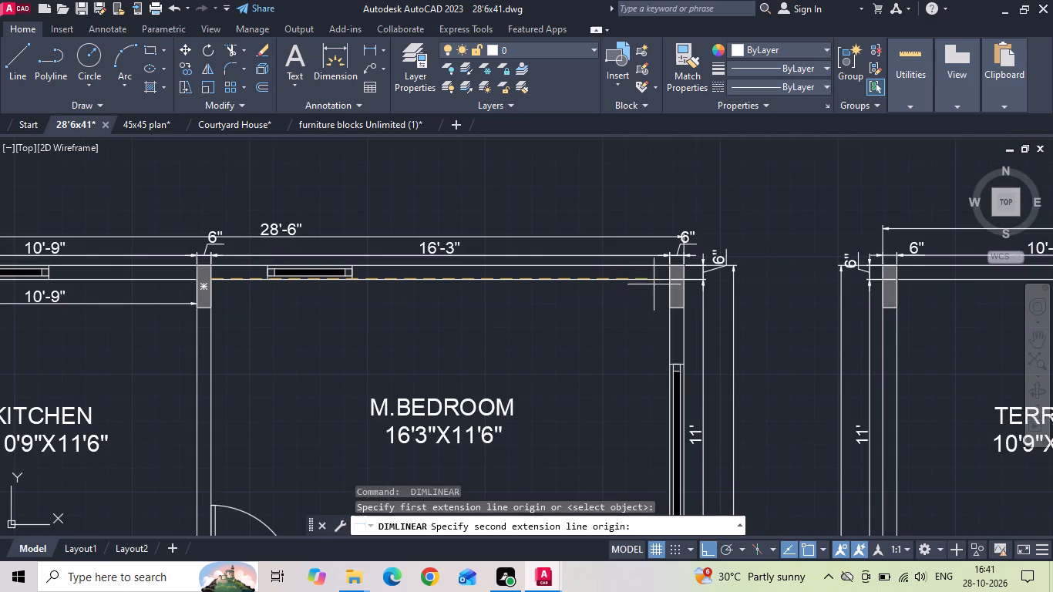
left_click(674, 279)
scroll(656, 308, "up", 1)
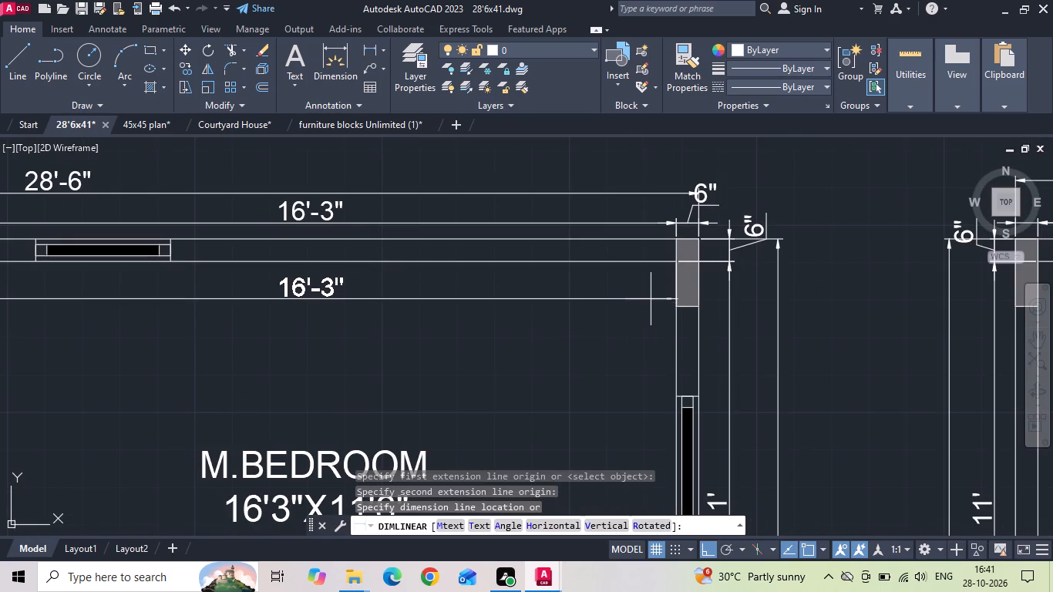
left_click(651, 295)
Add a vertical linear dimension for the ground floor M.BEDROOM's inside depth, placed just inside its right wall.
key("space")
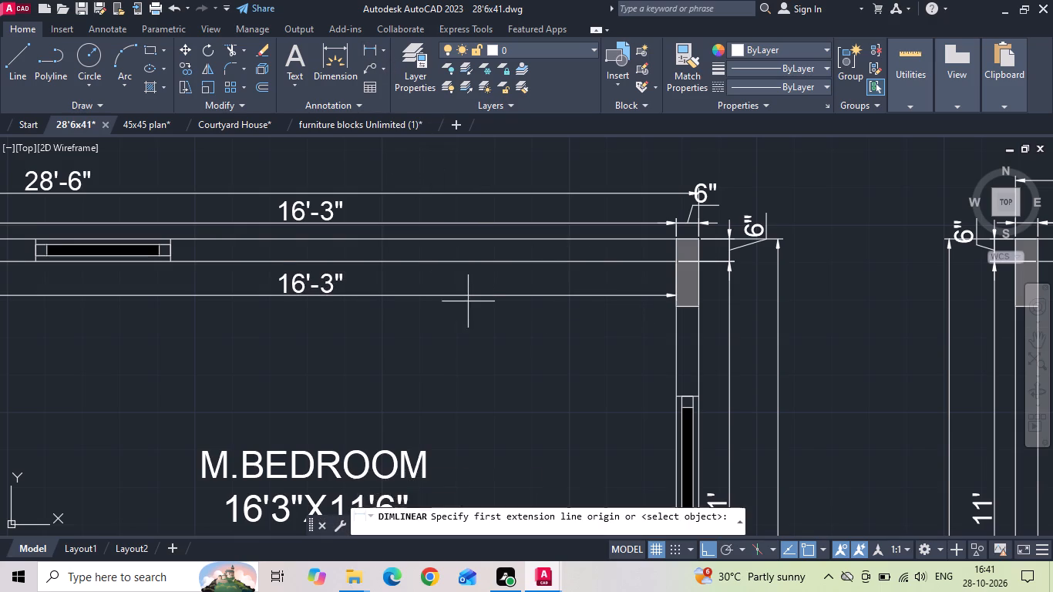
left_click(671, 260)
scroll(594, 219, "down", 2)
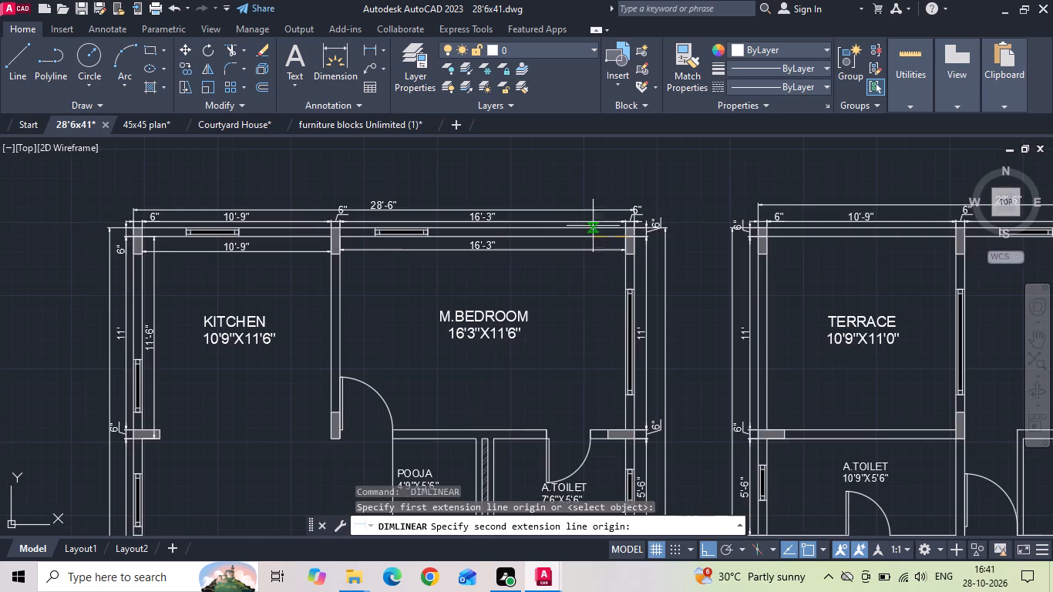
scroll(615, 459, "up", 2)
left_click(641, 385)
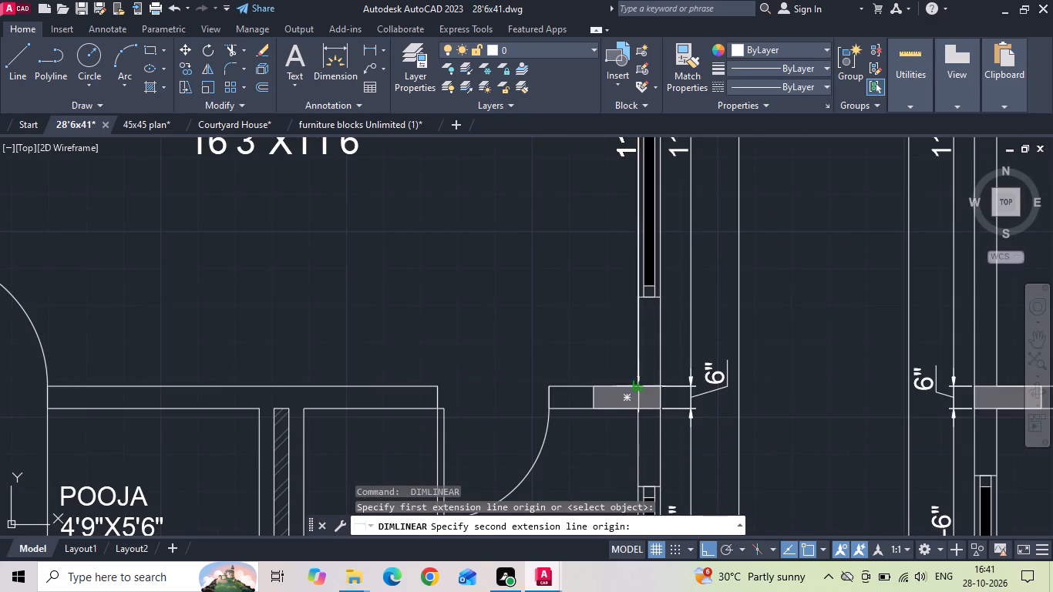
scroll(622, 346, "down", 2)
left_click(617, 334)
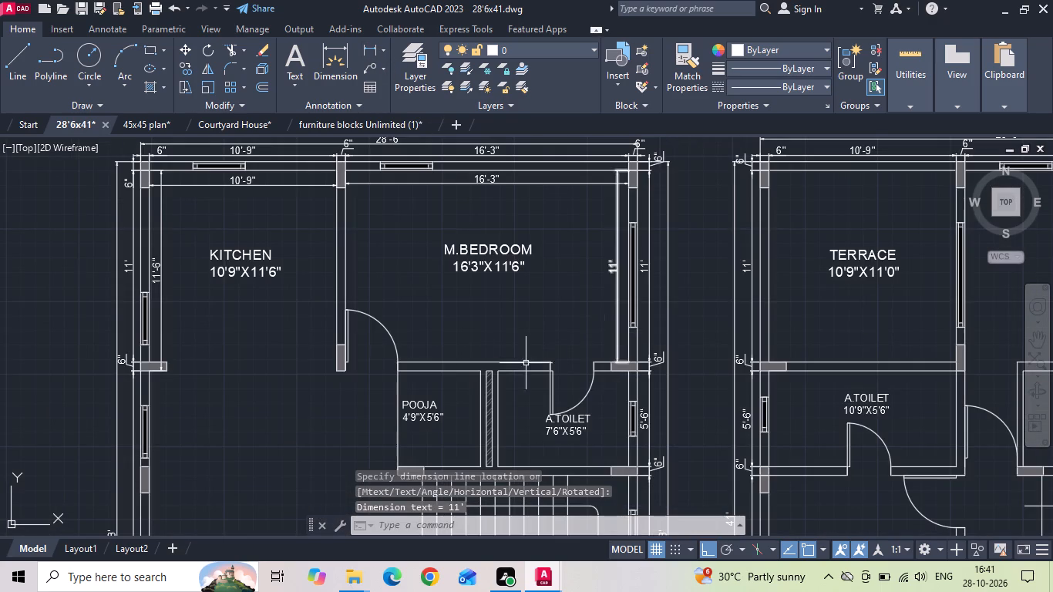
Add a linear dimension from the M.BEDROOM's right wall inner face to the toilet door jamb, placed just above its lower wall.
scroll(428, 371, "up", 2)
scroll(437, 340, "down", 1)
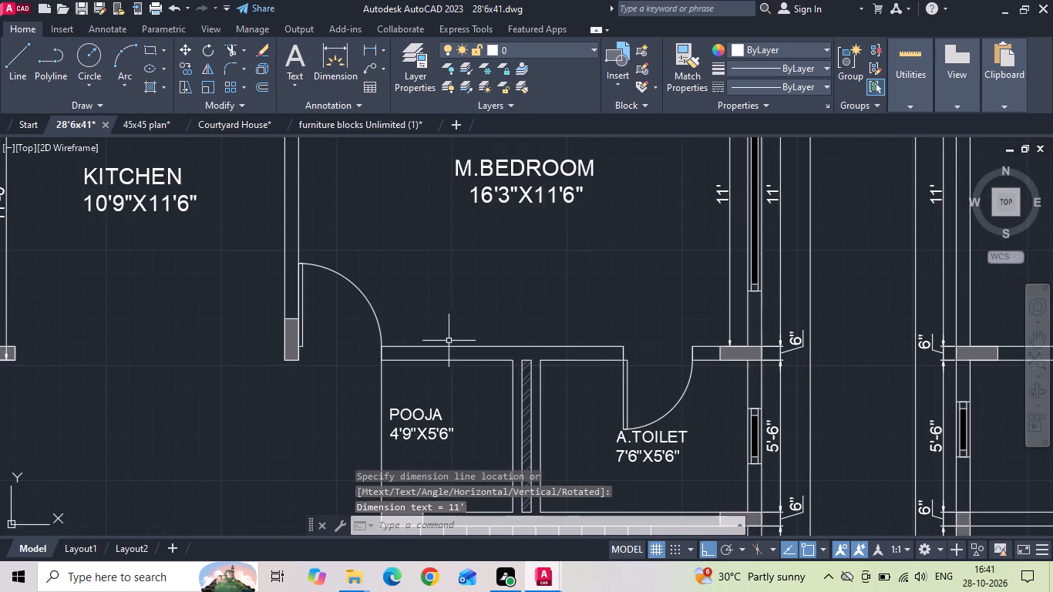
scroll(766, 345, "up", 3)
key("space")
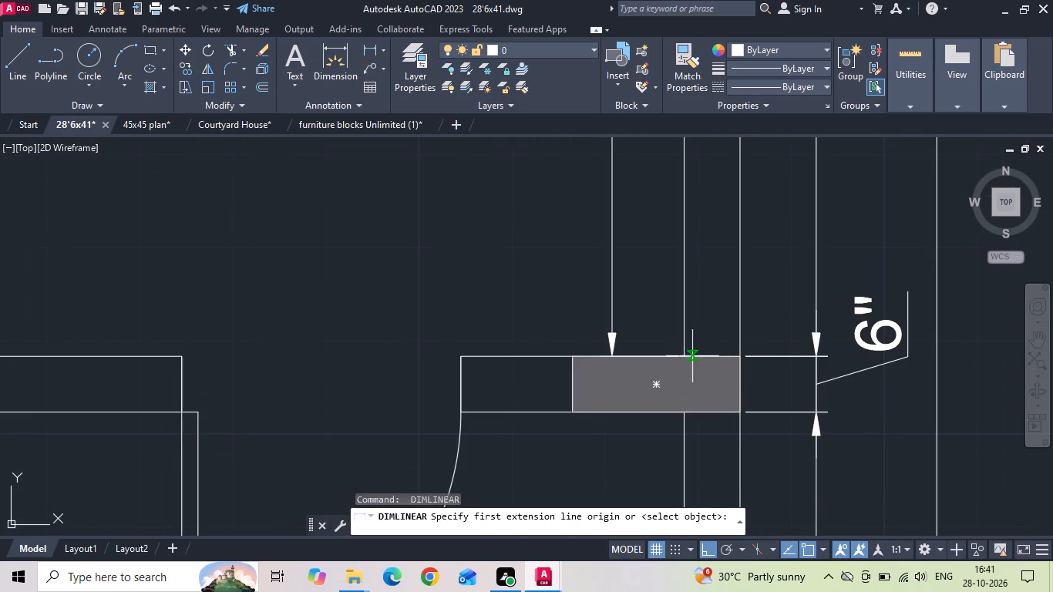
left_click(686, 355)
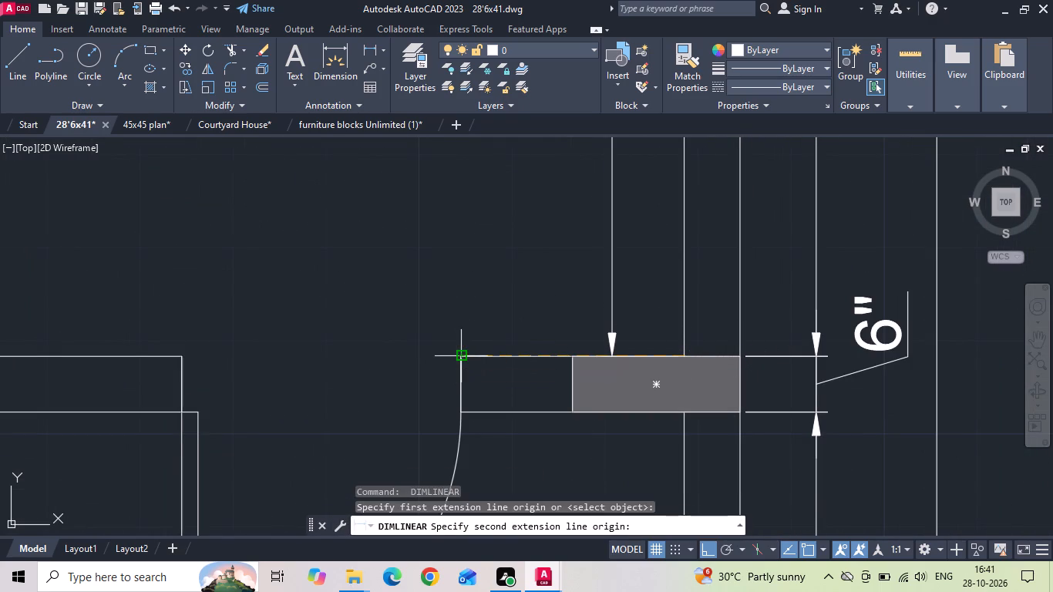
left_click(459, 354)
left_click(465, 323)
Continue the dimension chain along the M.BEDROOM's lower wall across the toilet door opening, the wall length and the bedroom door opening.
type("DIMCNT")
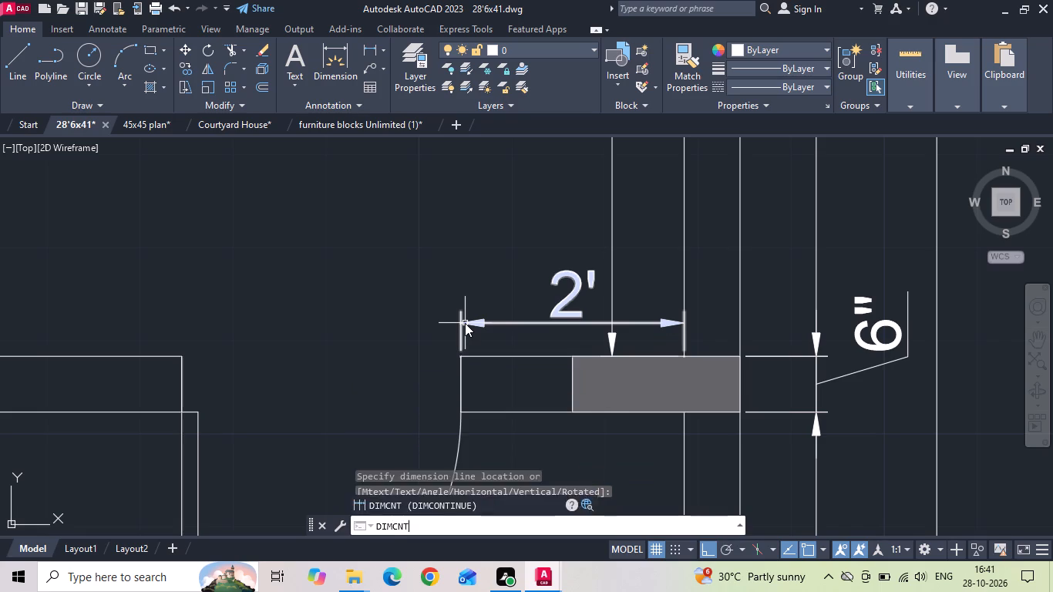
key("space")
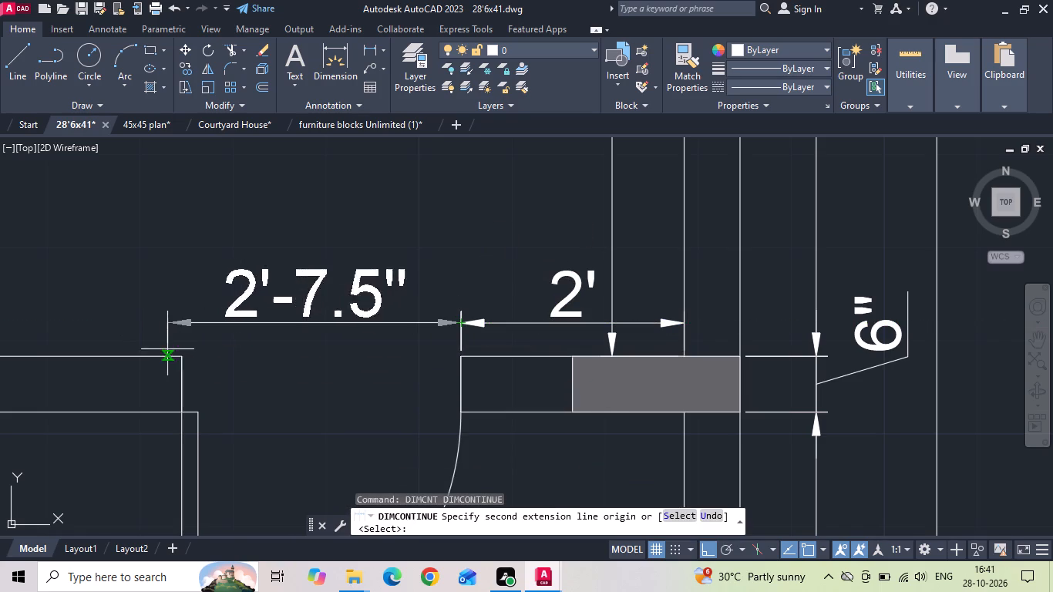
left_click(180, 351)
scroll(254, 313, "down", 2)
middle_click_drag(147, 305, 566, 304)
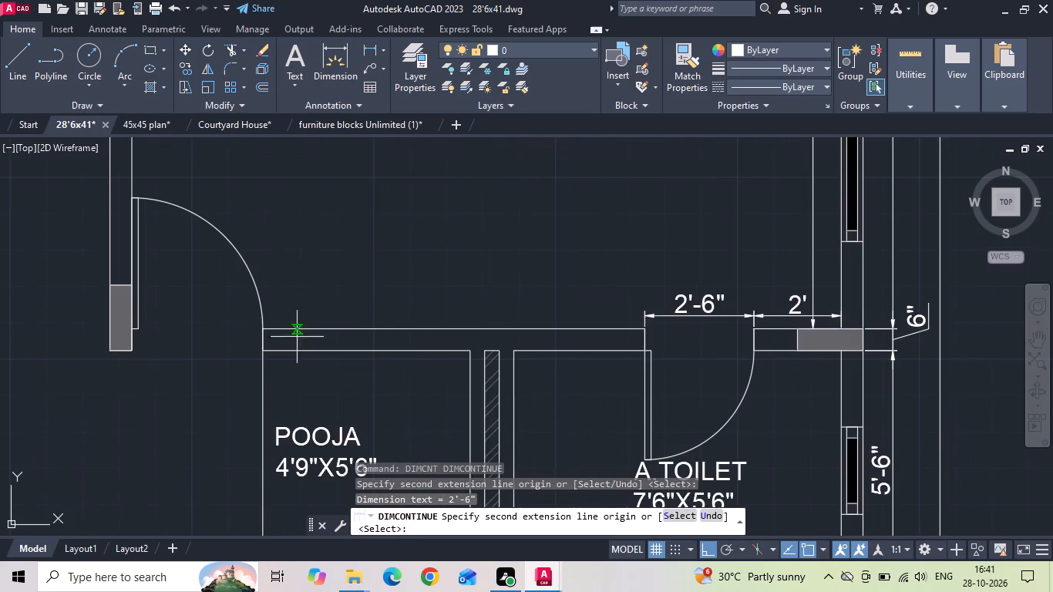
scroll(282, 339, "up", 2)
left_click(230, 313)
middle_click_drag(180, 314, 535, 308)
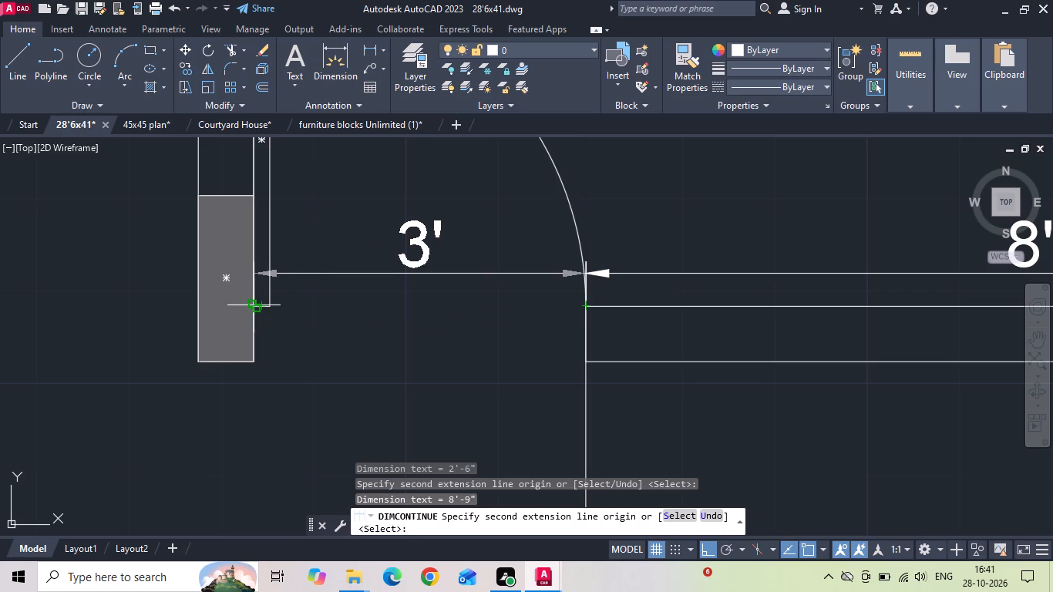
left_click(254, 305)
key("Escape")
scroll(280, 318, "down", 3)
scroll(375, 346, "down", 1)
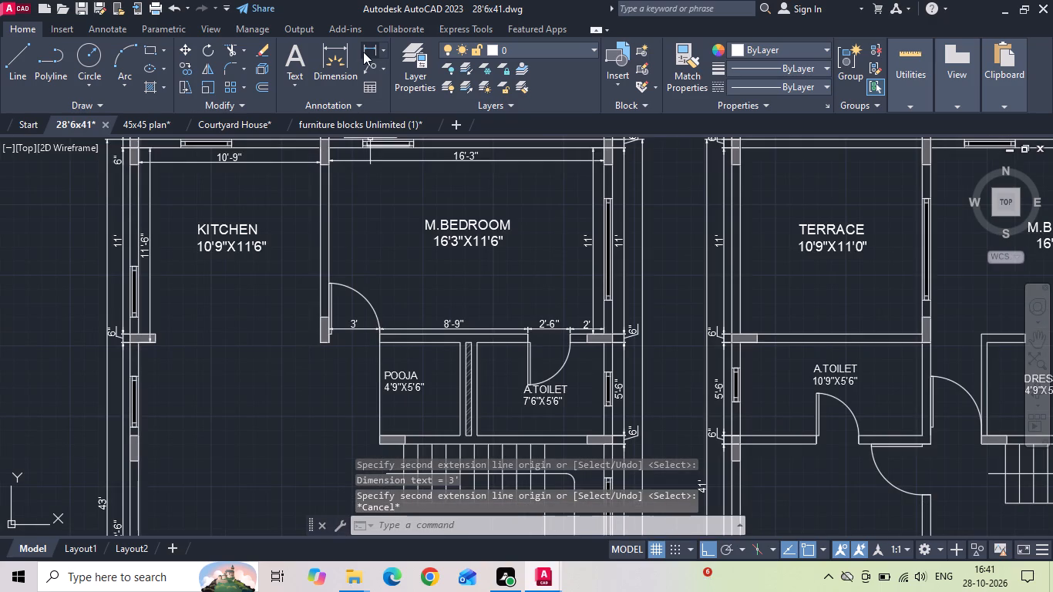
Add a vertical linear dimension from the M.BEDROOM's upper wall to the lower end of the left column, placed just inside the left wall.
left_click(363, 52)
scroll(328, 140, "up", 3)
scroll(325, 222, "down", 3)
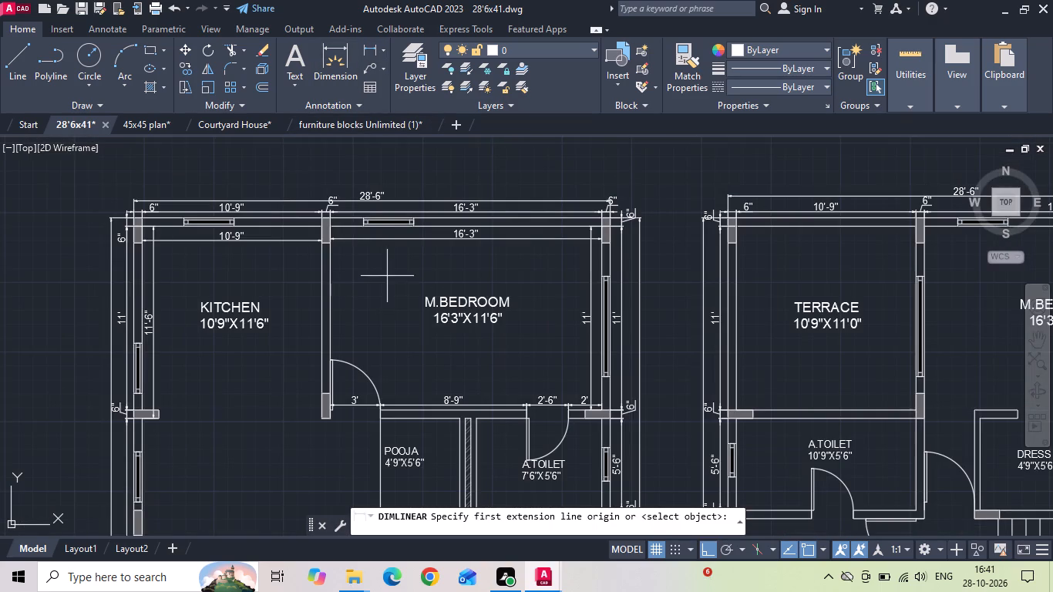
scroll(356, 230, "up", 3)
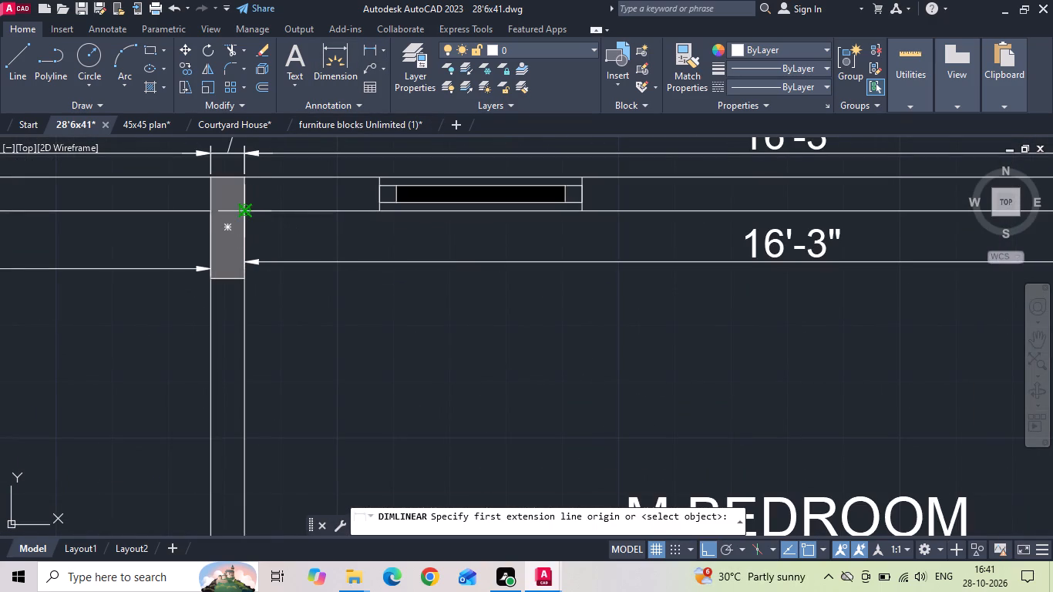
left_click(246, 214)
scroll(274, 201, "down", 3)
scroll(275, 501, "up", 3)
middle_click_drag(264, 480, 260, 418)
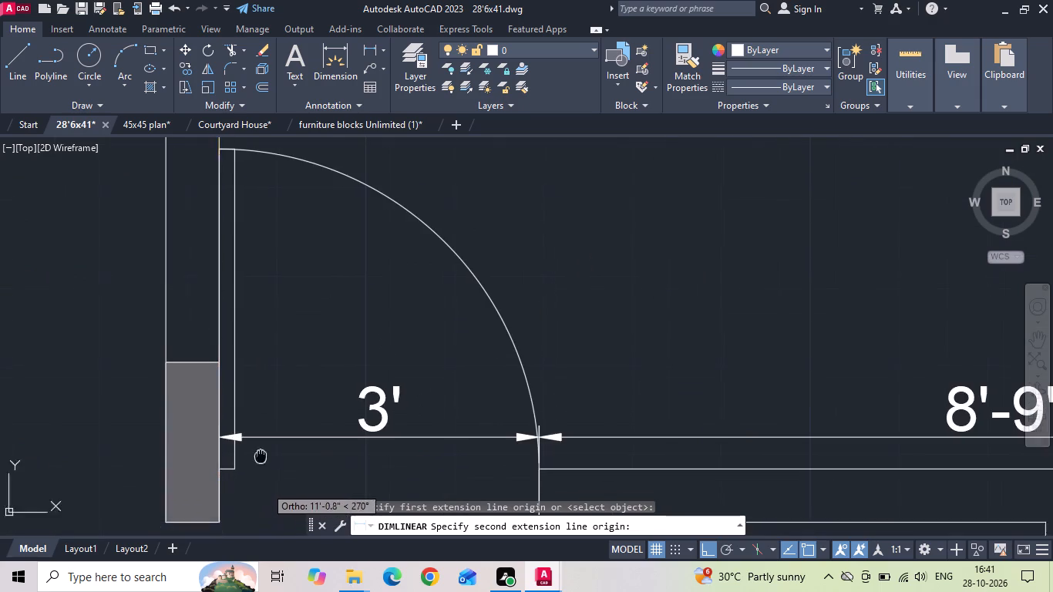
middle_click_drag(260, 418, 259, 385)
left_click(217, 435)
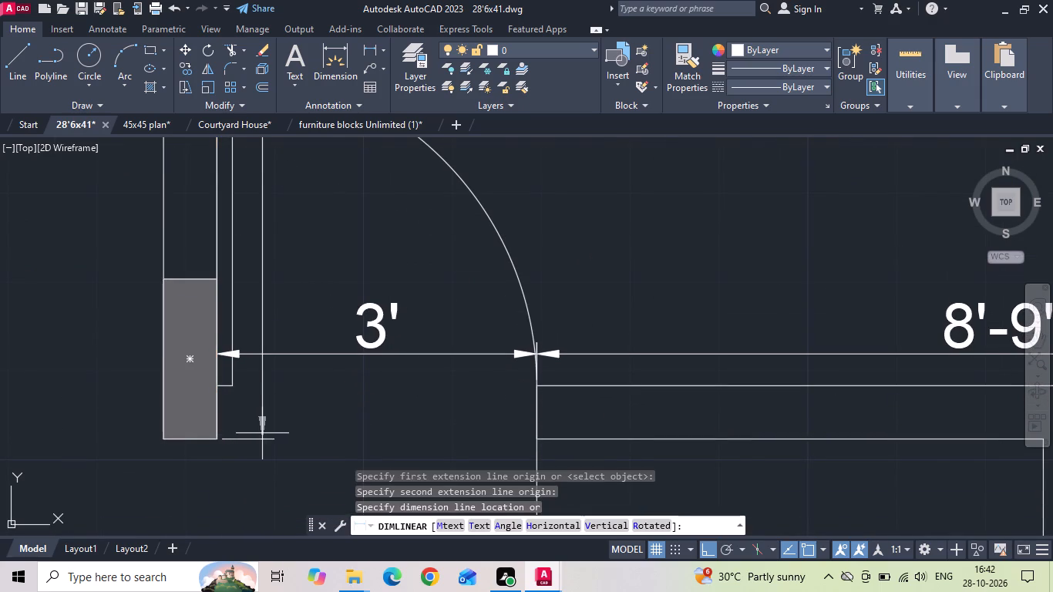
scroll(263, 434, "down", 2)
left_click(269, 433)
scroll(393, 298, "down", 1)
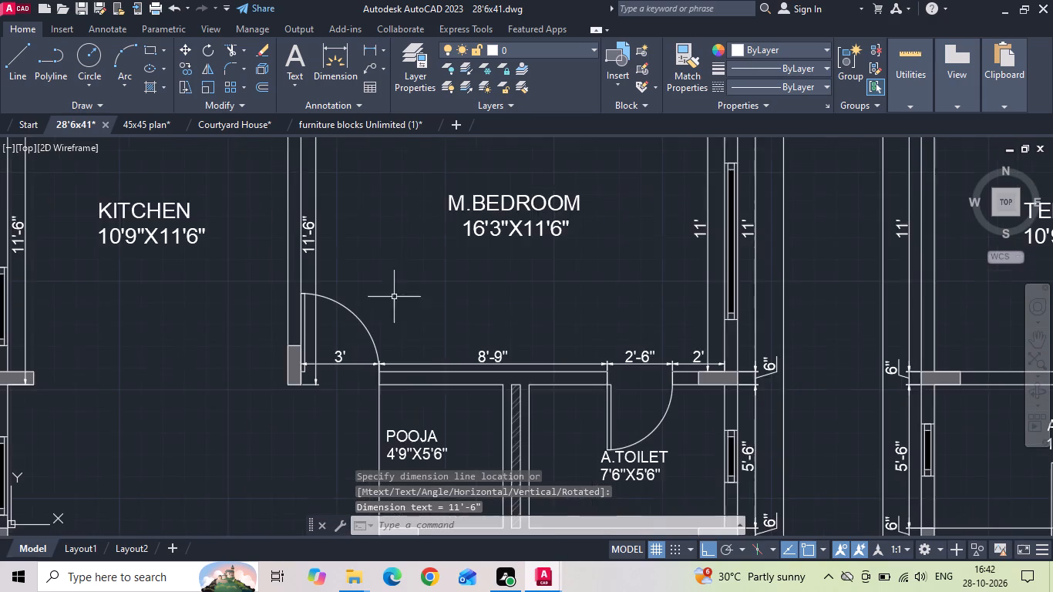
Move the POOJA label horizontally to the right so it sits centred between the room's side walls.
middle_click_drag(405, 405, 365, 272)
key("Escape")
left_click(377, 318)
right_click(377, 318)
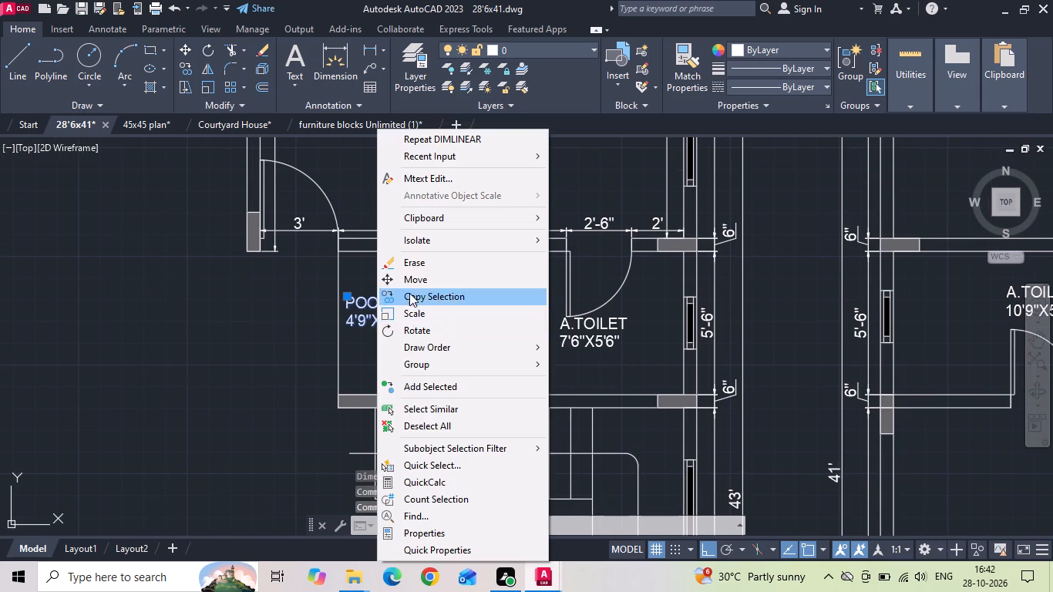
left_click(415, 278)
scroll(402, 318, "up", 1)
left_click_drag(388, 389, 402, 392)
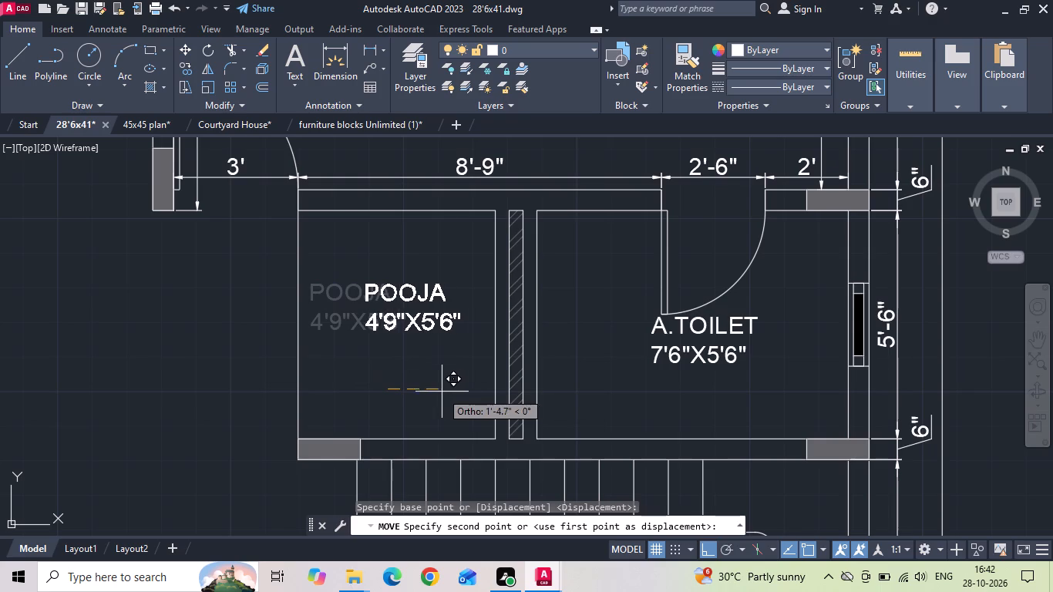
left_click(425, 390)
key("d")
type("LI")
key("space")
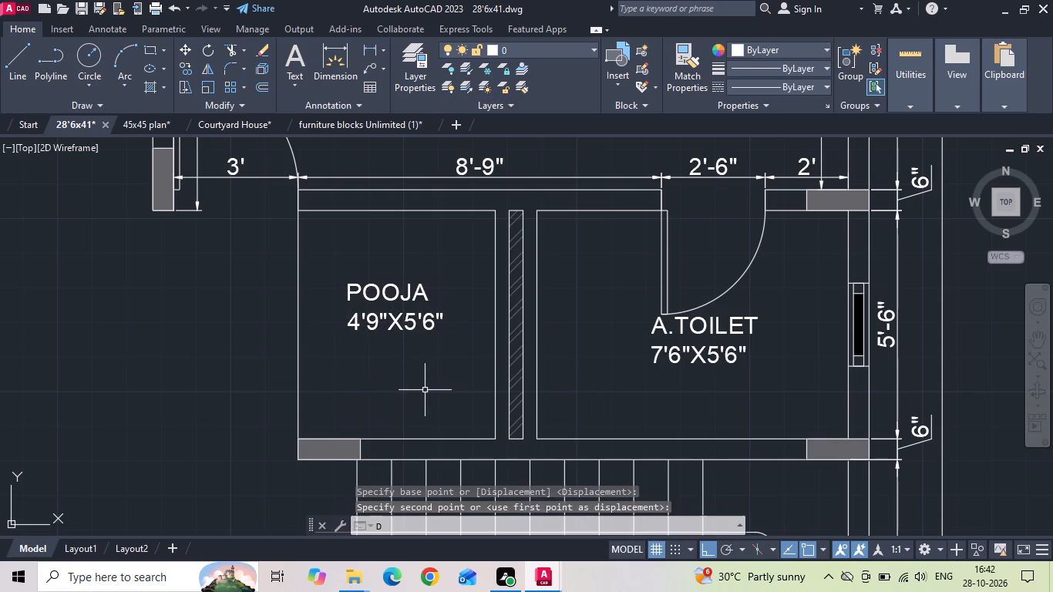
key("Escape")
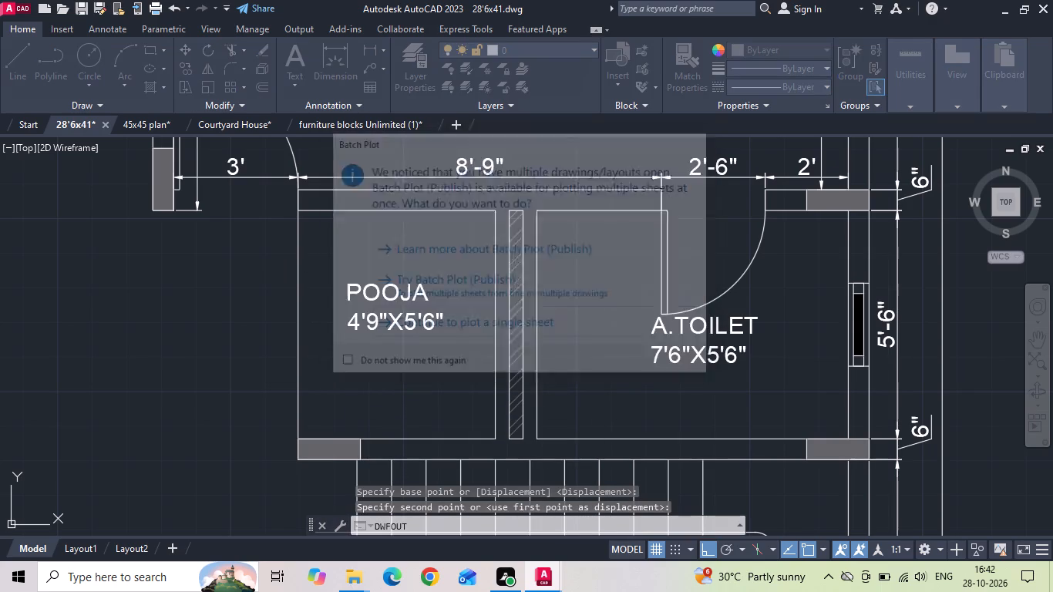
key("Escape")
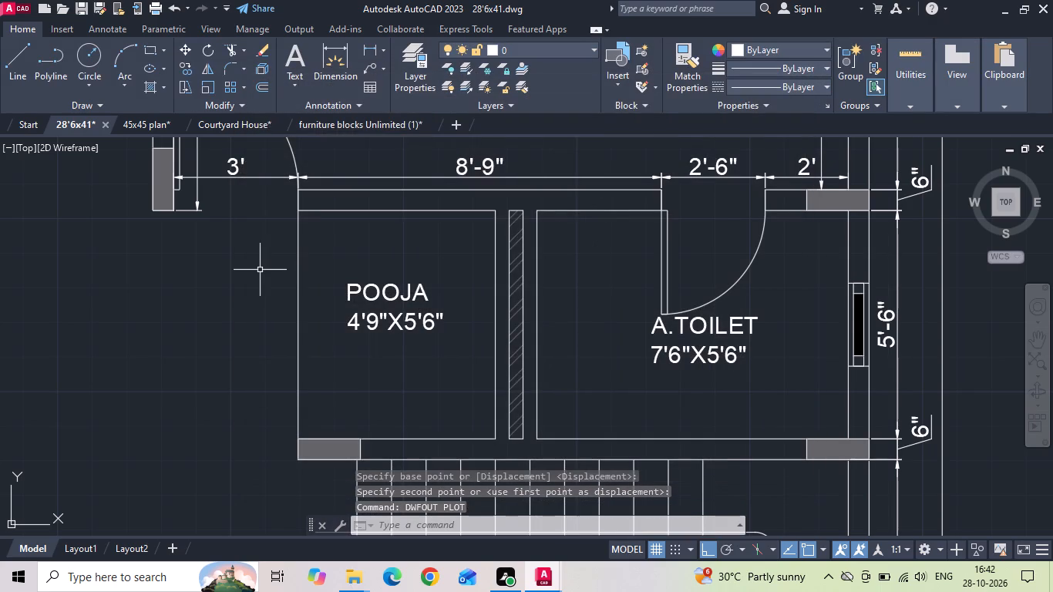
Save the drawing.
key("ctrl+s")
key("ctrl+s")
Add a linear dimension for the POOJA room's inside width, placed just below its upper wall.
type("DLI")
key("space")
left_click(294, 212)
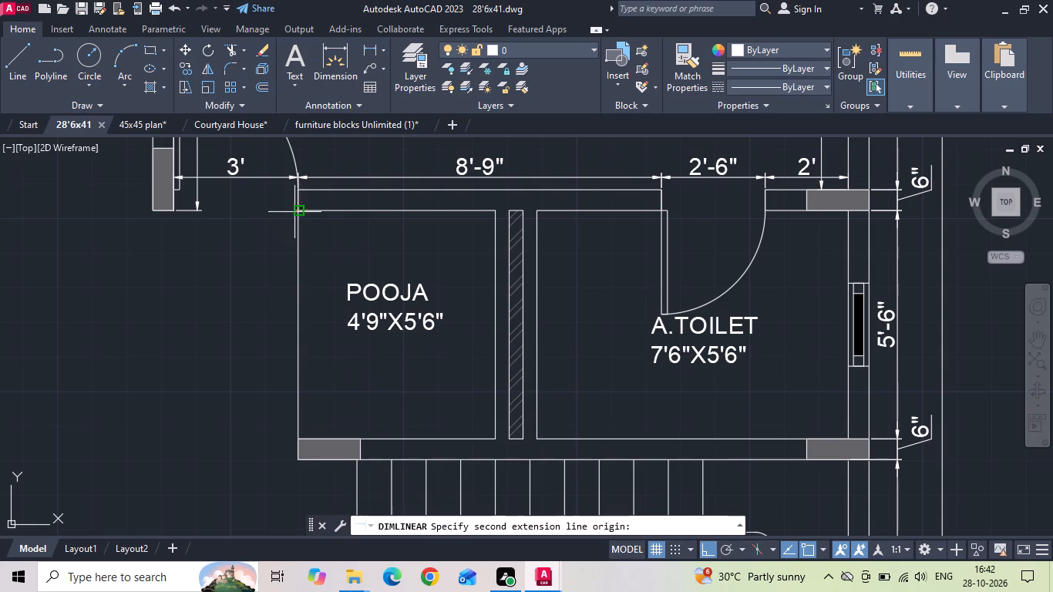
left_click(493, 209)
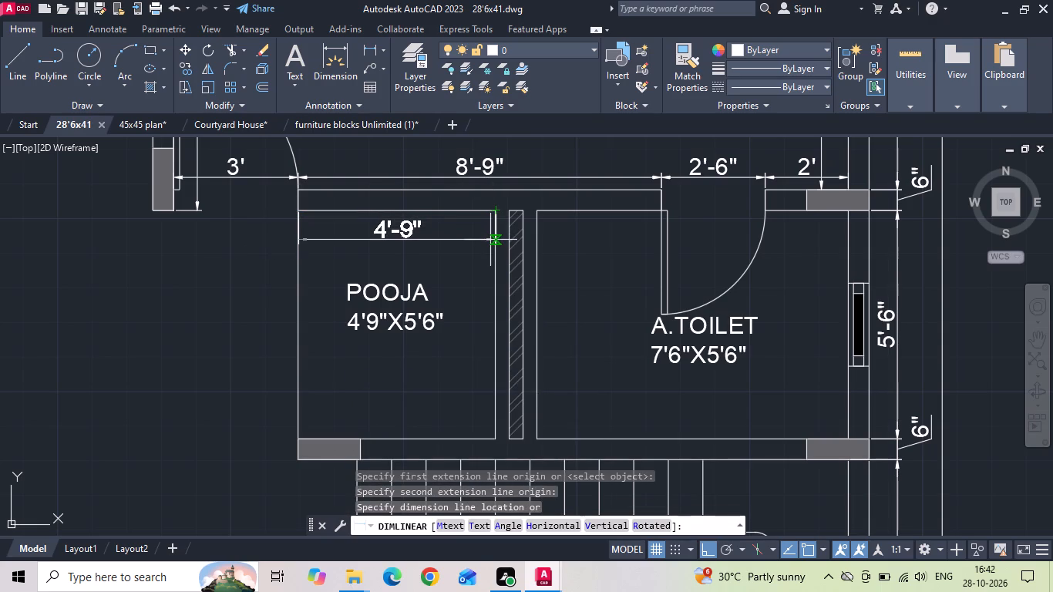
left_click(487, 238)
Add a vertical linear dimension for the POOJA room's inside depth, placed just inside its right wall.
key("space")
left_click(494, 211)
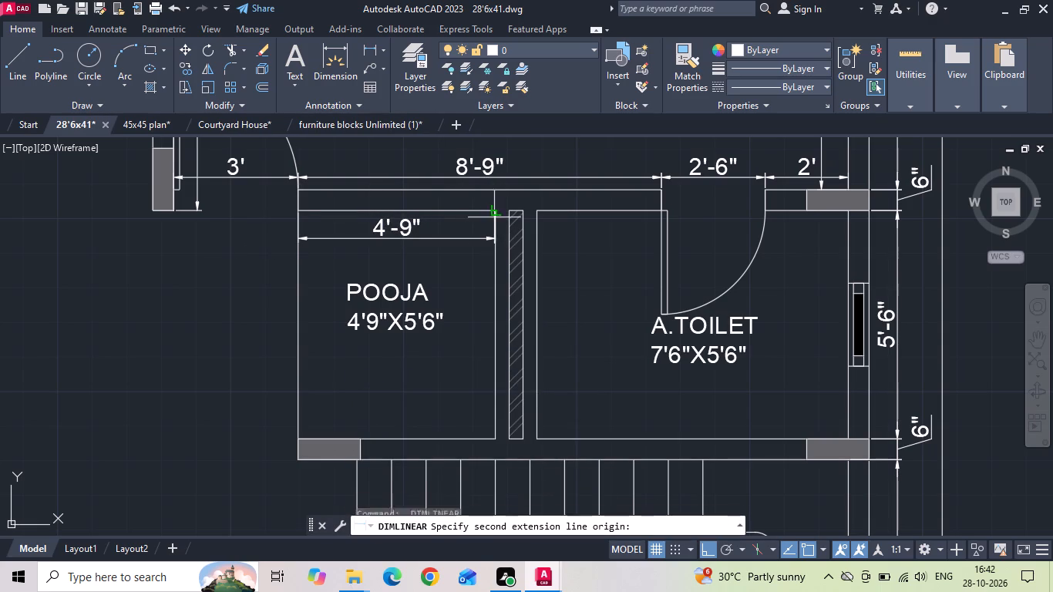
left_click(493, 438)
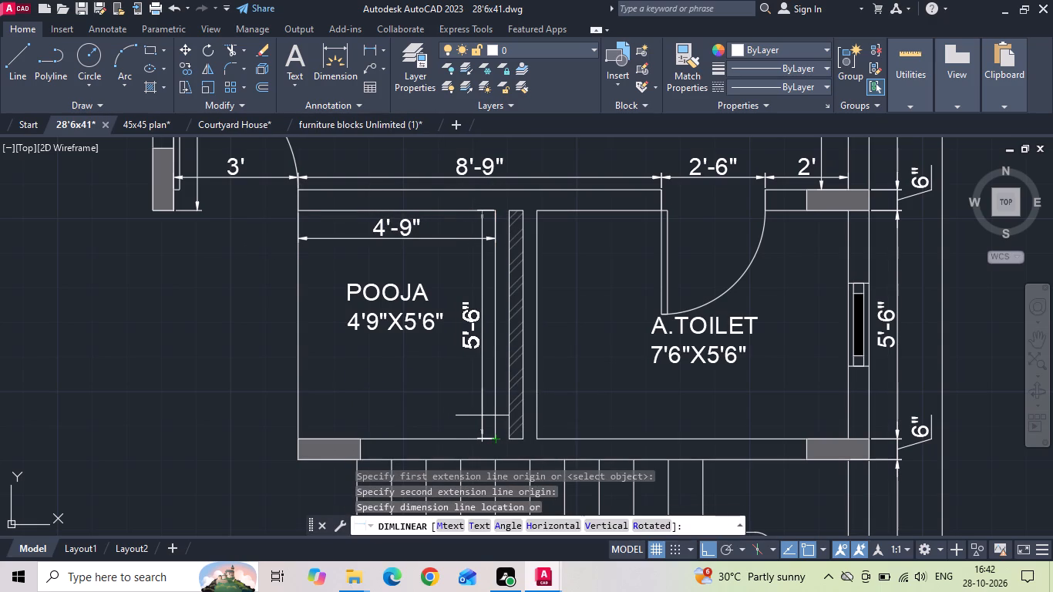
left_click(480, 412)
Add a second linear dimension for the POOJA room's inside width, placed just above its lower wall.
key("space")
left_click(298, 436)
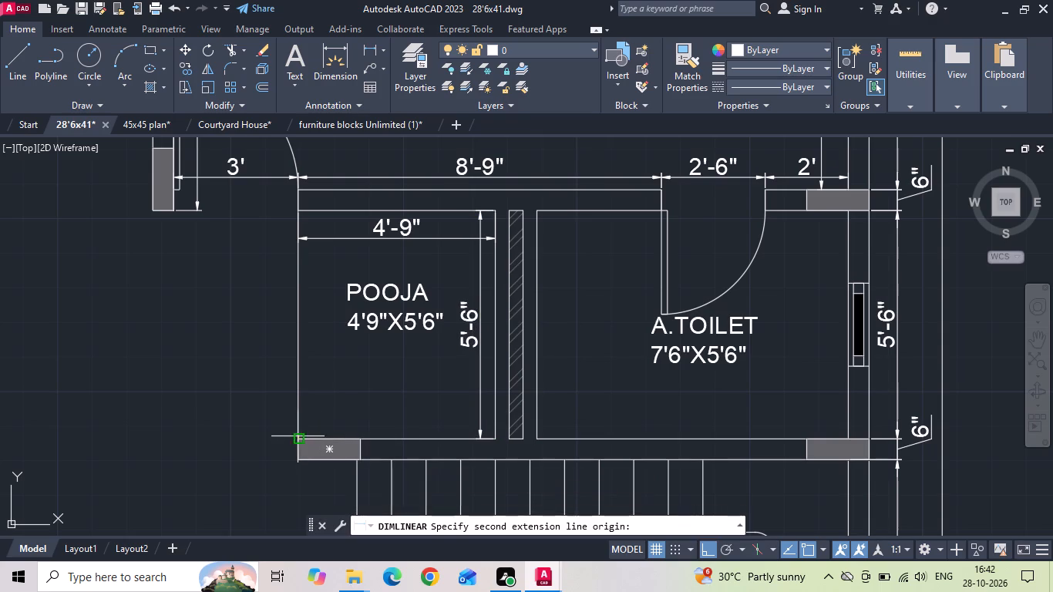
left_click(494, 436)
left_click(493, 425)
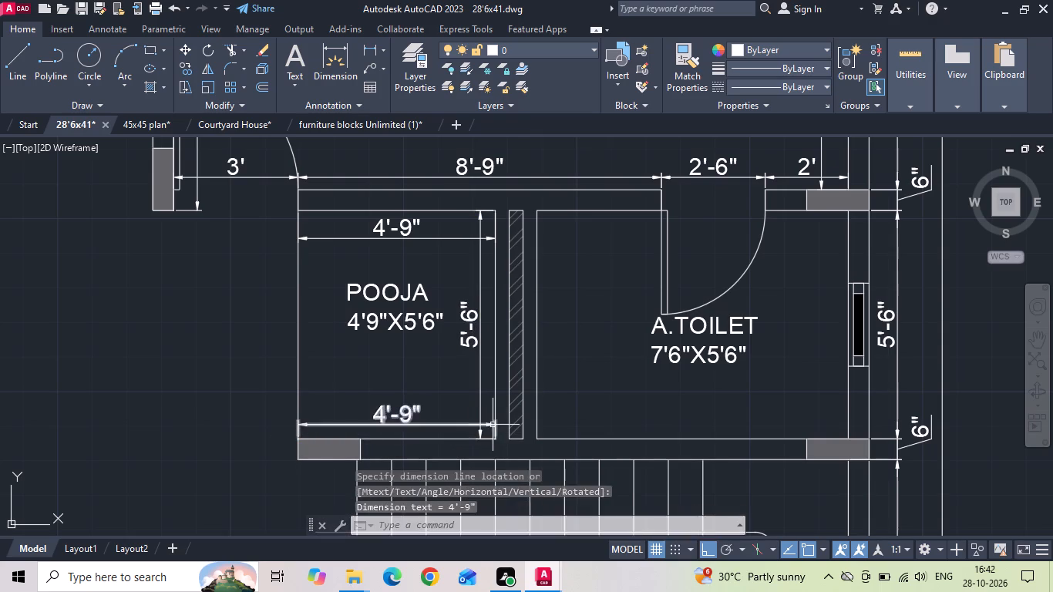
Add a linear dimension for the ground floor A.TOILET's inside width, placed just above its lower wall.
scroll(493, 423, "up", 1)
middle_click_drag(480, 414, 277, 374)
key("space")
left_click(361, 405)
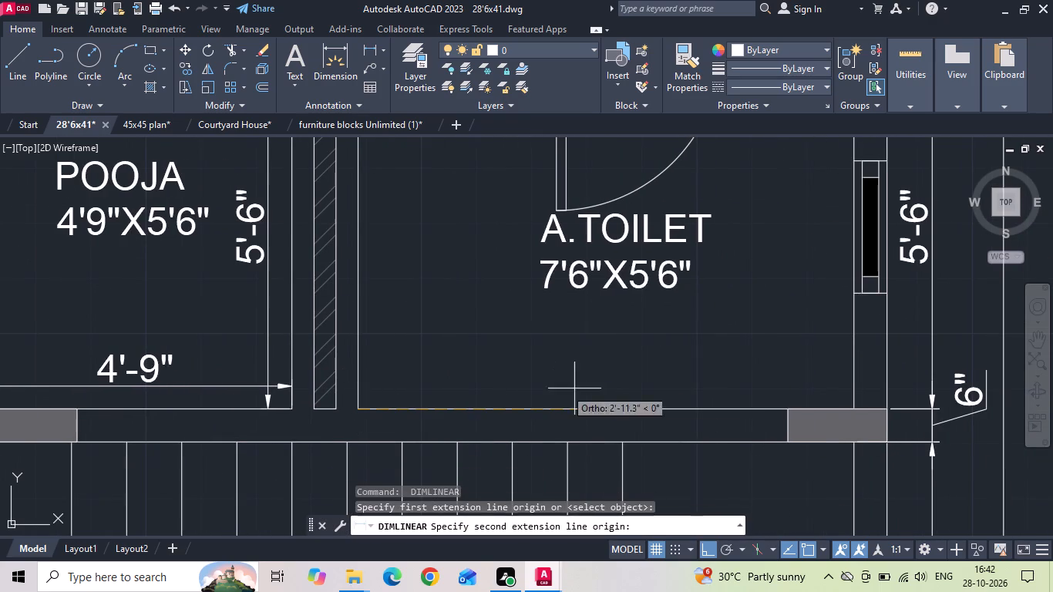
left_click(856, 404)
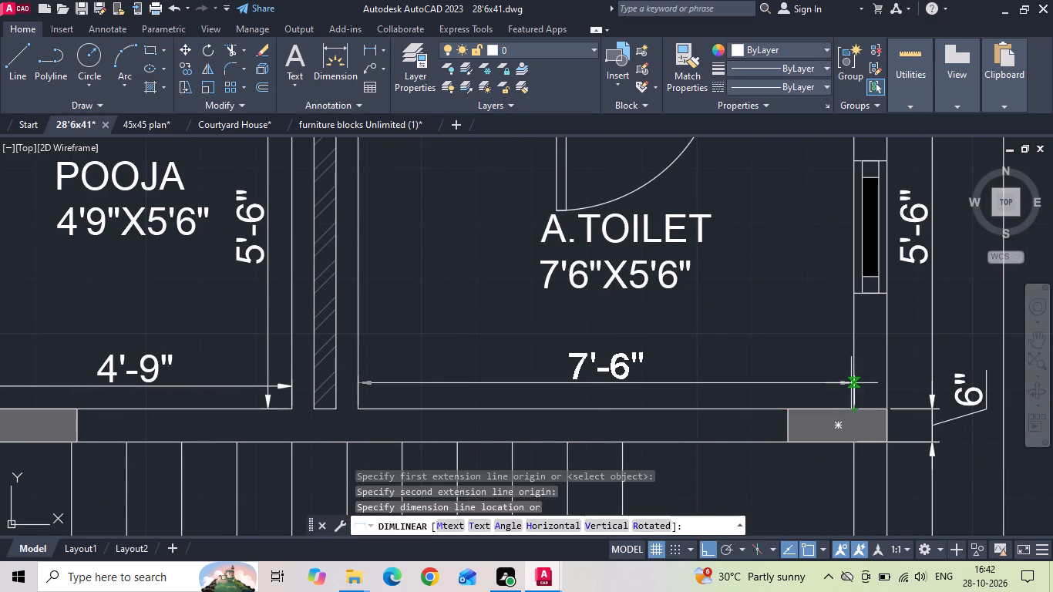
left_click(851, 383)
Add a vertical linear dimension for the ground floor A.TOILET's inside depth, placed just inside its left wall.
key("space")
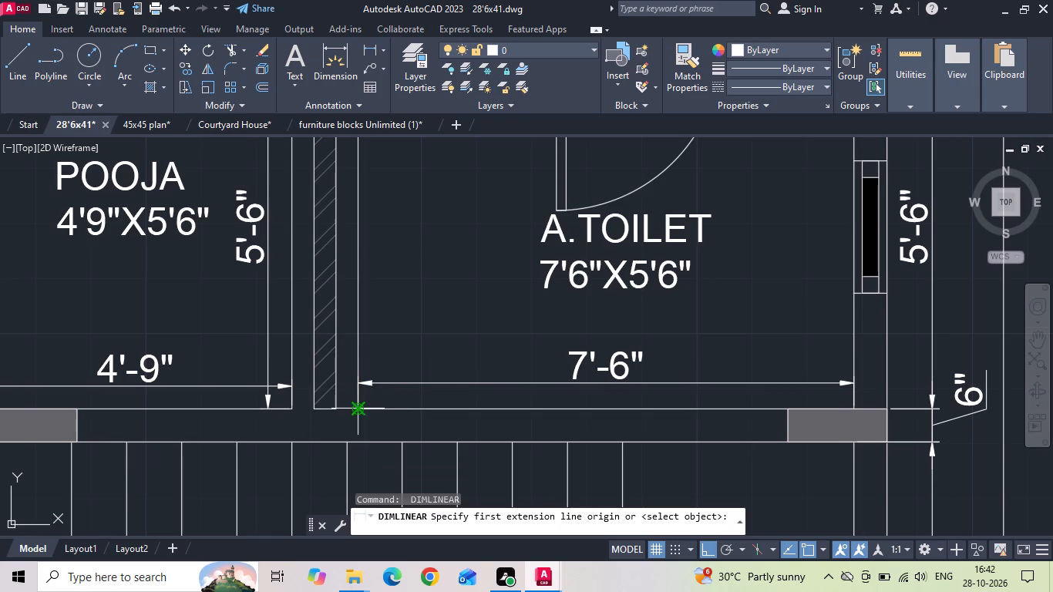
left_click(361, 408)
middle_click_drag(371, 307, 365, 388)
scroll(343, 313, "down", 1)
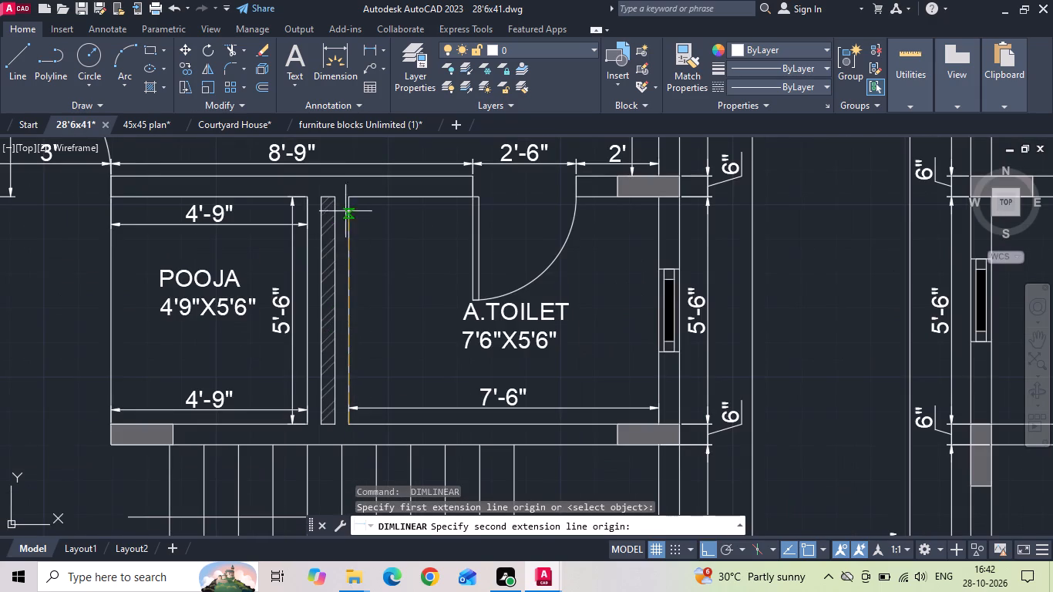
left_click_drag(350, 200, 357, 208)
left_click(375, 255)
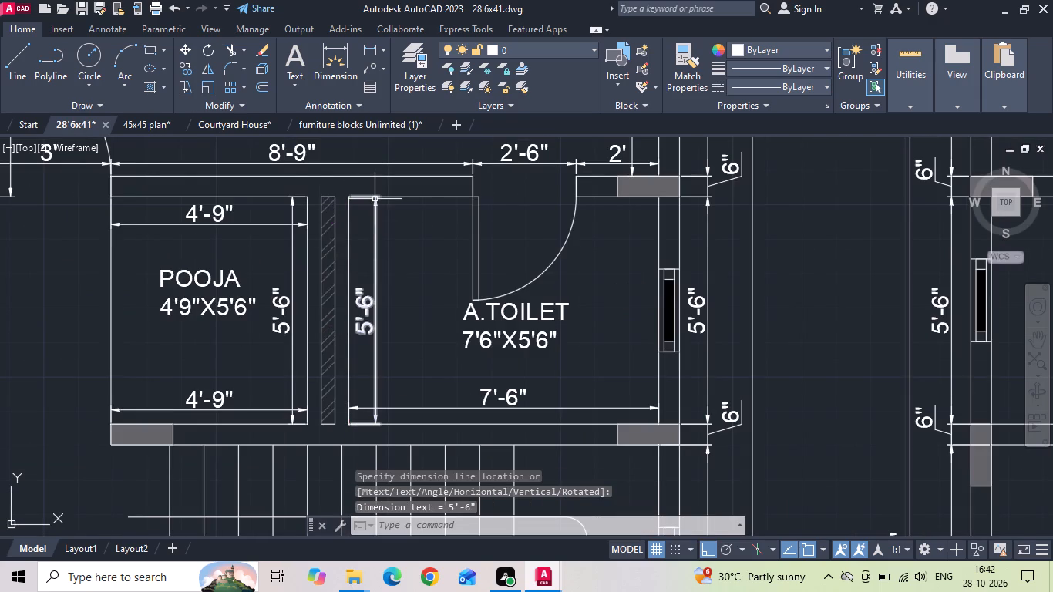
Add a linear dimension from the A.TOILET's left wall inner face to the door jamb, placed just below its upper wall.
middle_click_drag(392, 221, 340, 265)
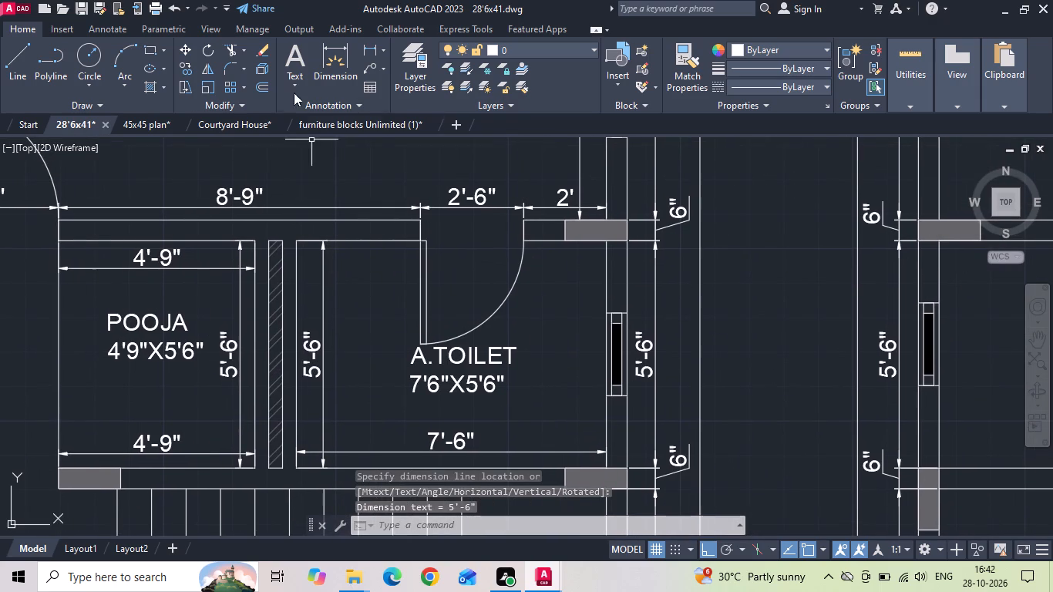
scroll(299, 244, "up", 1)
key("space")
left_click_drag(294, 237, 304, 242)
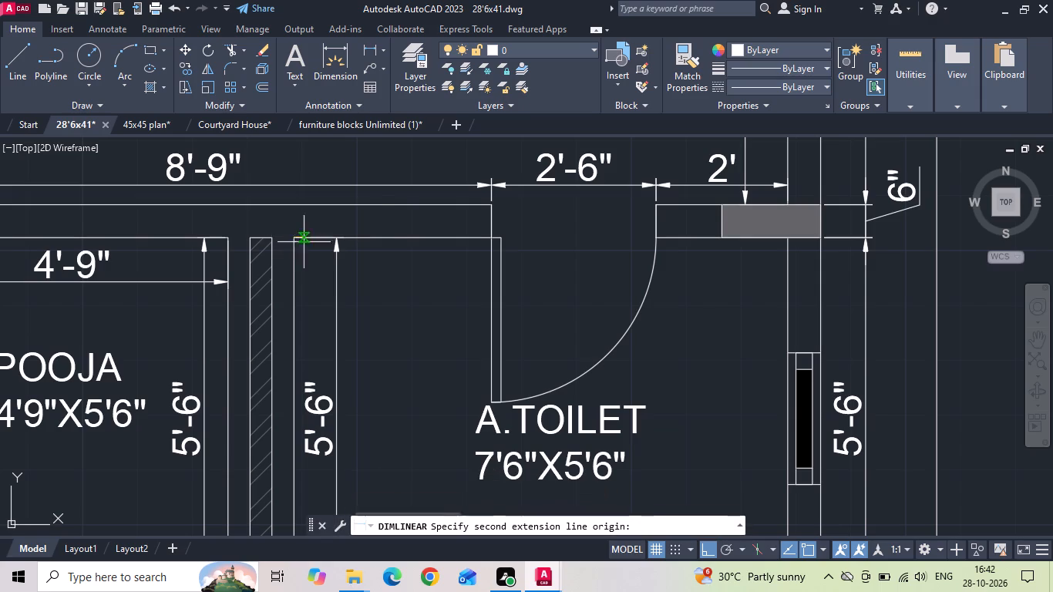
scroll(489, 242, "up", 3)
left_click(485, 224)
scroll(479, 247, "down", 2)
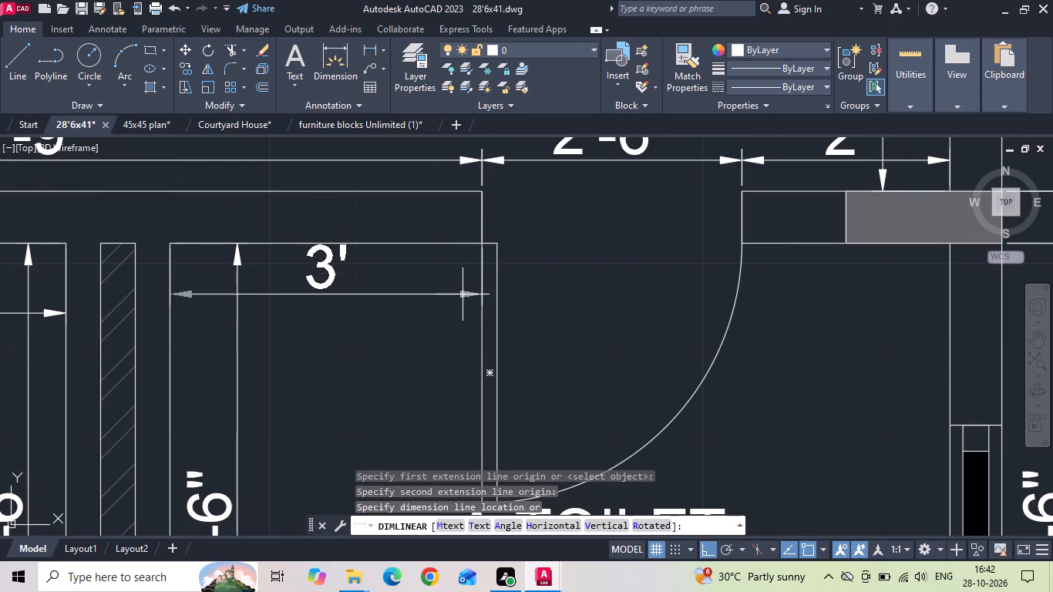
left_click(461, 302)
Continue the A.TOILET's upper dimension chain across the door opening and on to the right wall's inner face.
type("DIMCNT")
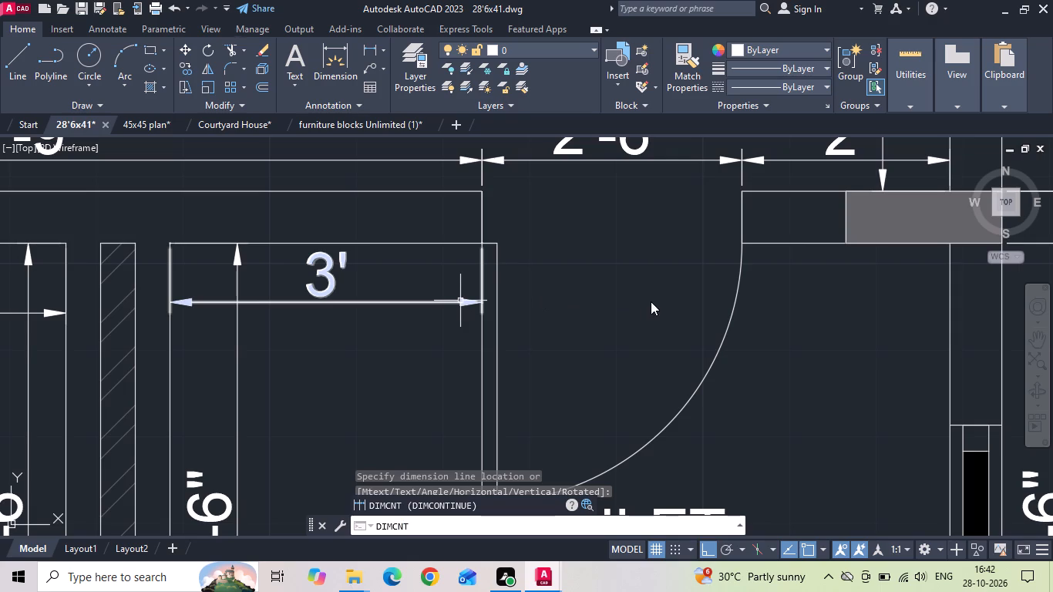
middle_click_drag(645, 301, 515, 328)
key("space")
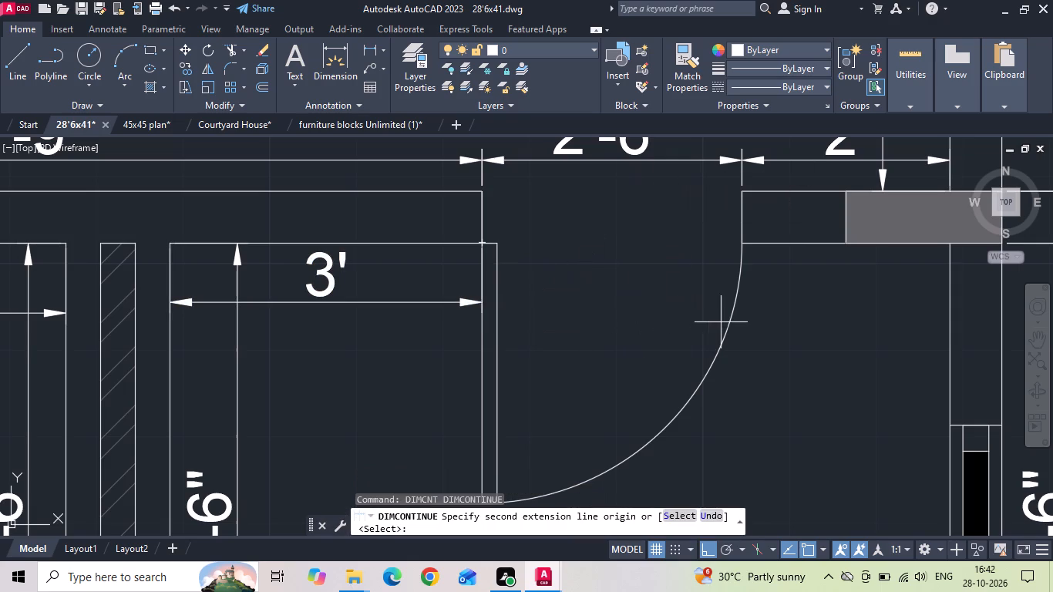
left_click(745, 242)
middle_click_drag(758, 280, 488, 302)
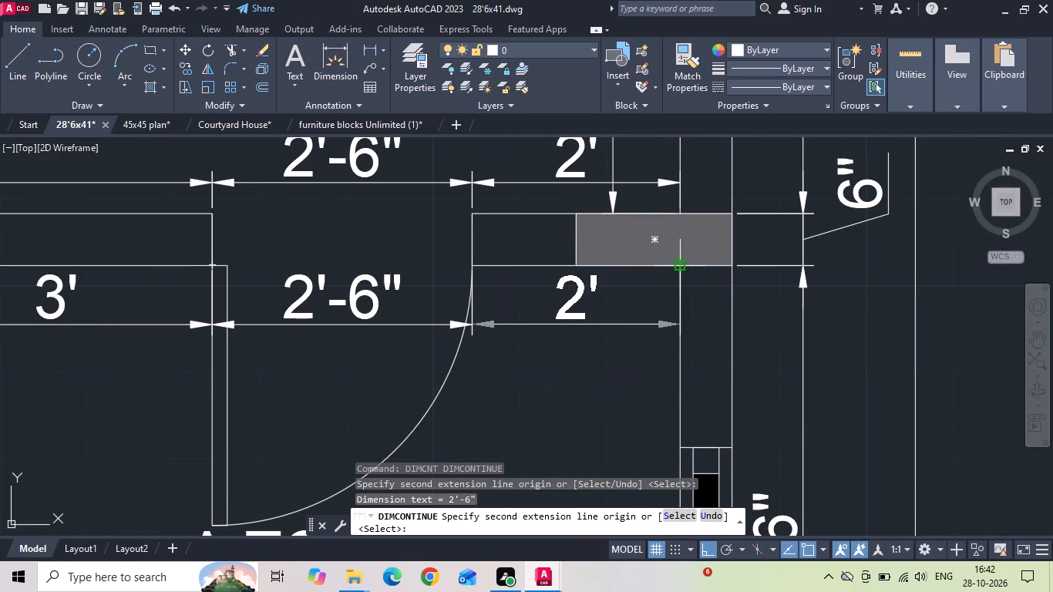
left_click(681, 264)
key("Escape")
Add a vertical linear dimension for the ground floor A.TOILET's inside depth, placed just inside its right wall.
scroll(556, 277, "down", 3)
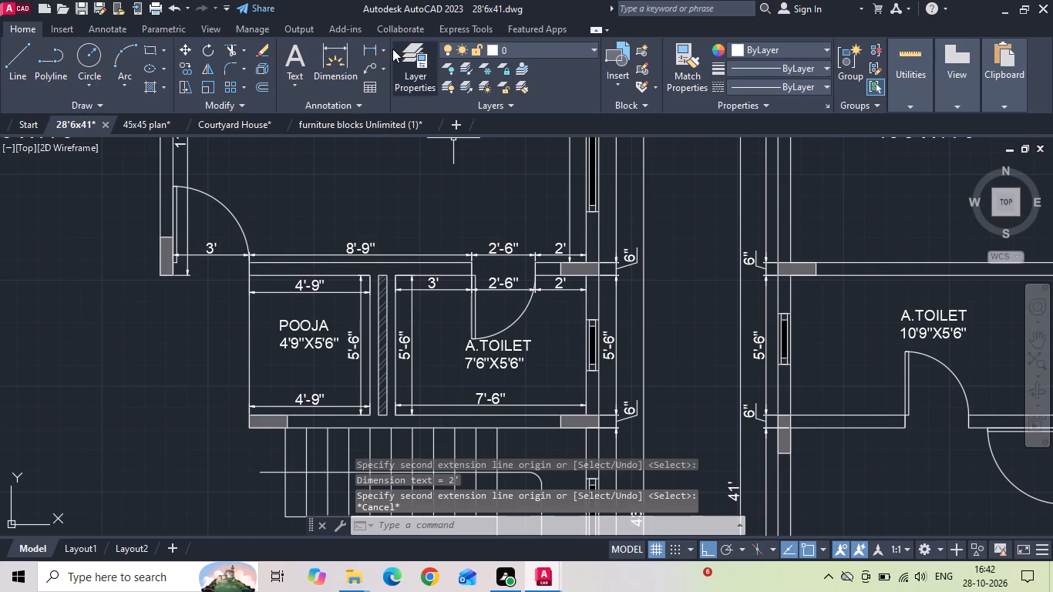
left_click(370, 51)
scroll(564, 388, "up", 1)
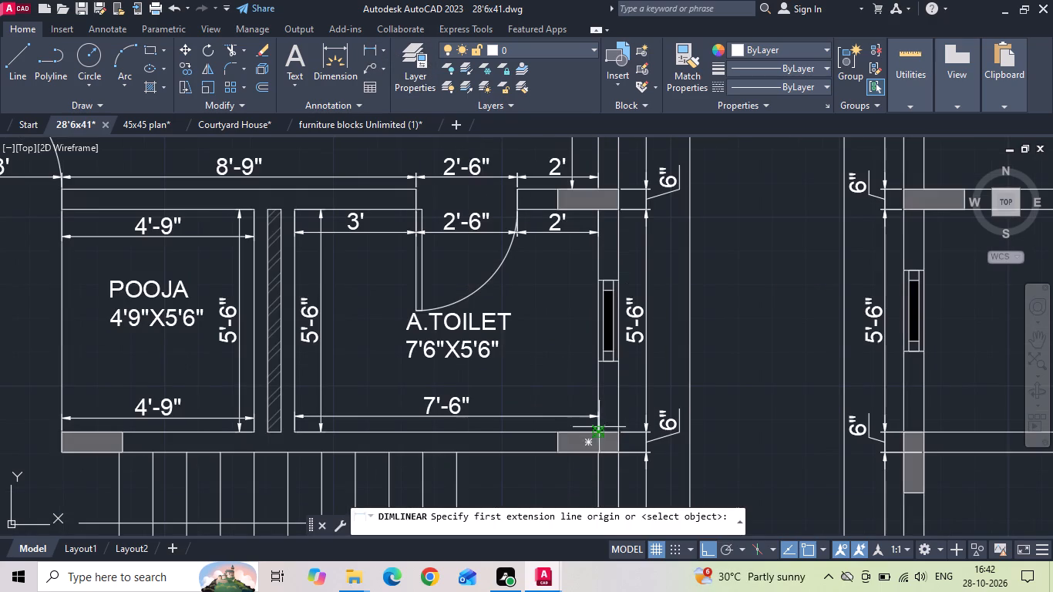
left_click_drag(595, 425, 596, 412)
left_click(597, 210)
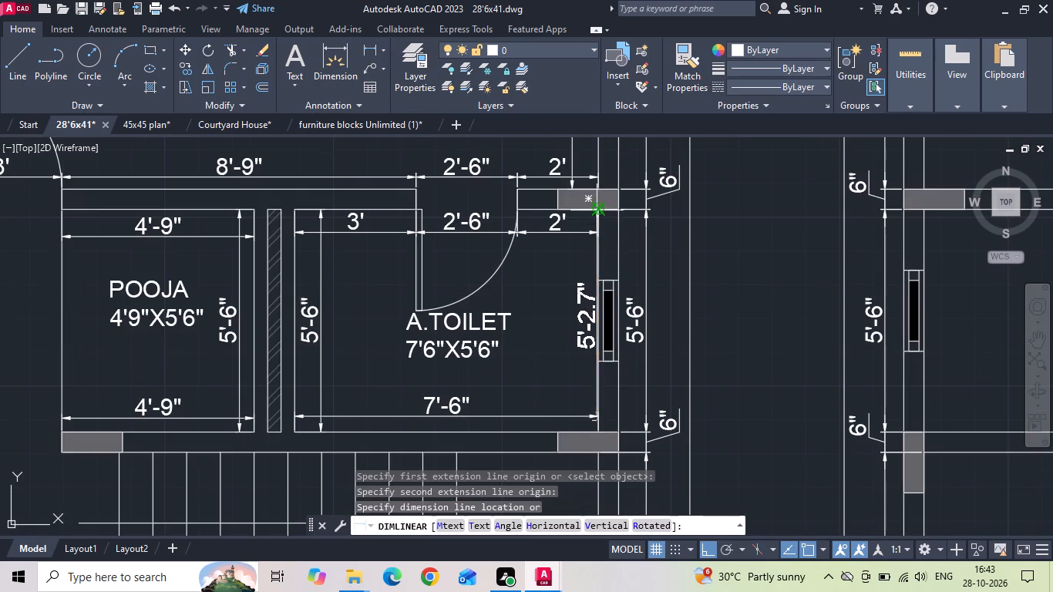
left_click(587, 345)
Stretch the lower origin of the A.TOILET's right-hand depth dimension to the room's inner wall corner.
scroll(587, 438, "up", 3)
left_click(589, 364)
left_click(579, 383)
left_click(626, 367)
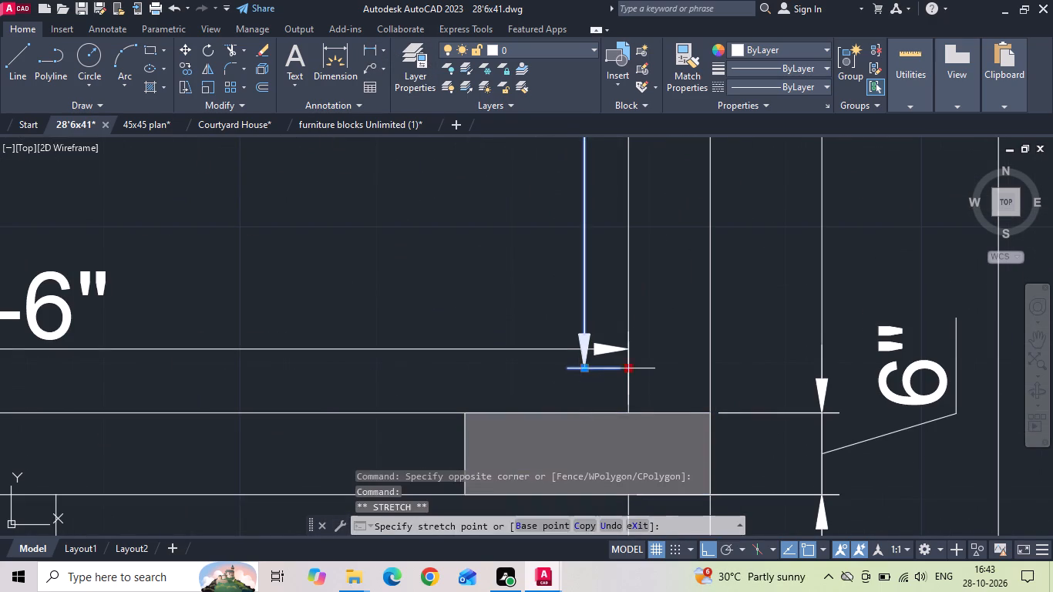
left_click(628, 412)
scroll(574, 306, "down", 3)
key("Escape")
Add a vertical linear dimension for the LIVING room's inside depth, placed just inside its left wall.
scroll(529, 271, "down", 2)
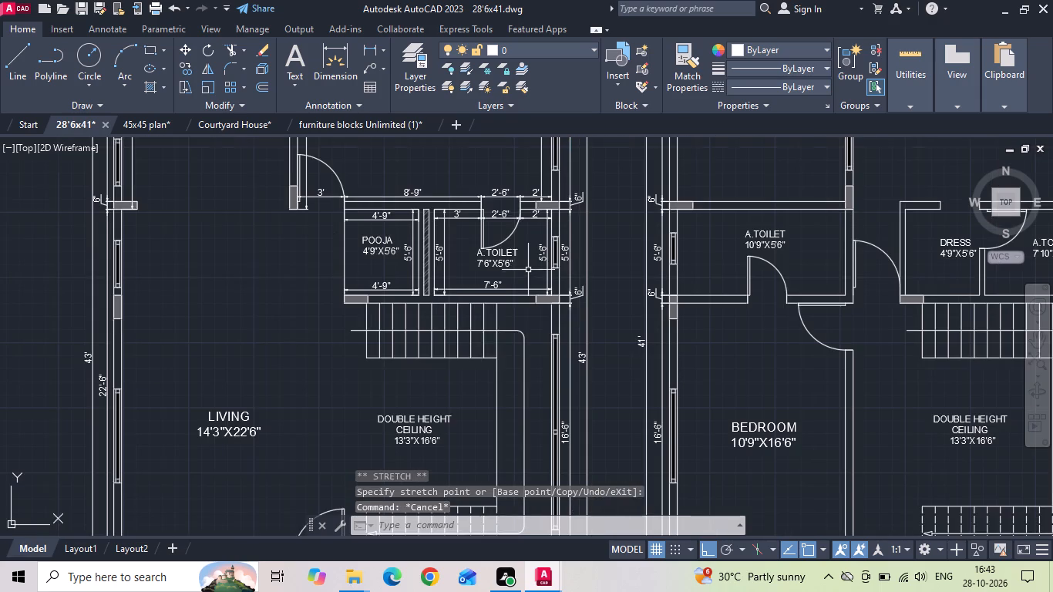
middle_click_drag(475, 354, 523, 314)
scroll(548, 317, "down", 1)
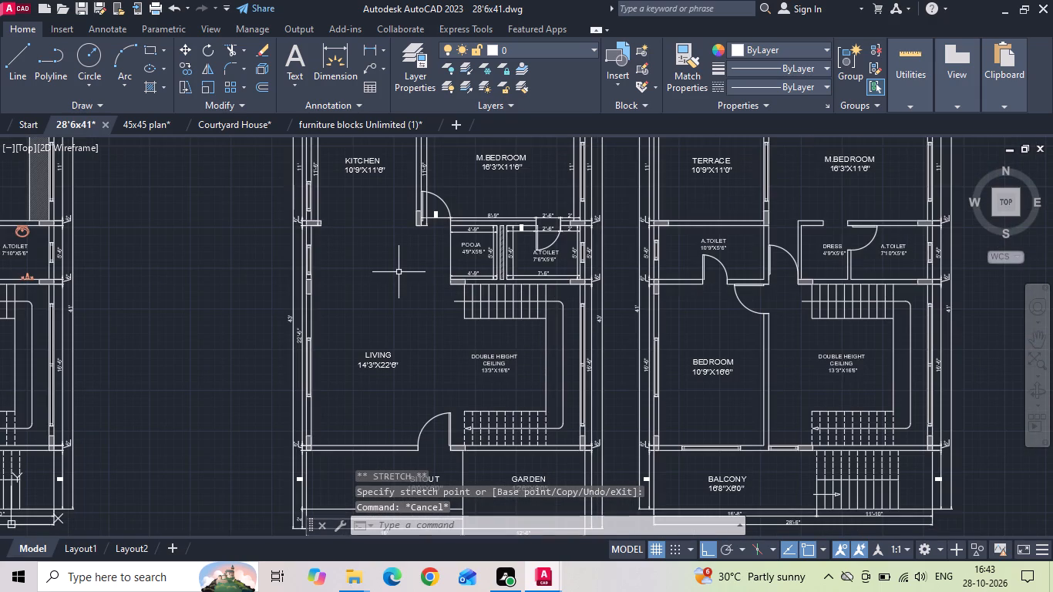
left_click(368, 53)
scroll(311, 197, "up", 3)
scroll(307, 299, "up", 2)
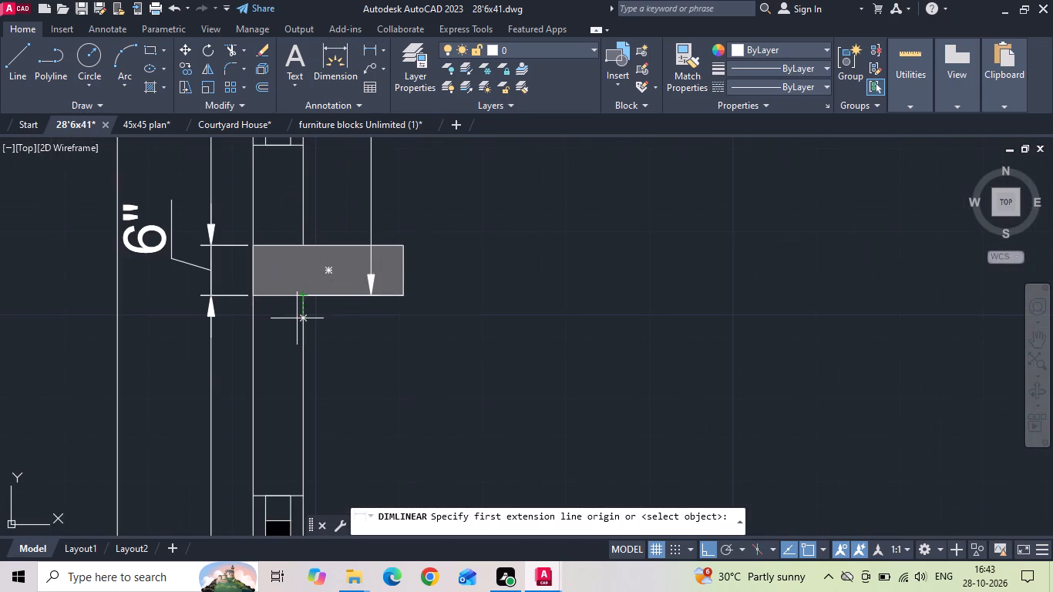
left_click(304, 294)
scroll(378, 193, "down", 4)
middle_click_drag(359, 356, 365, 232)
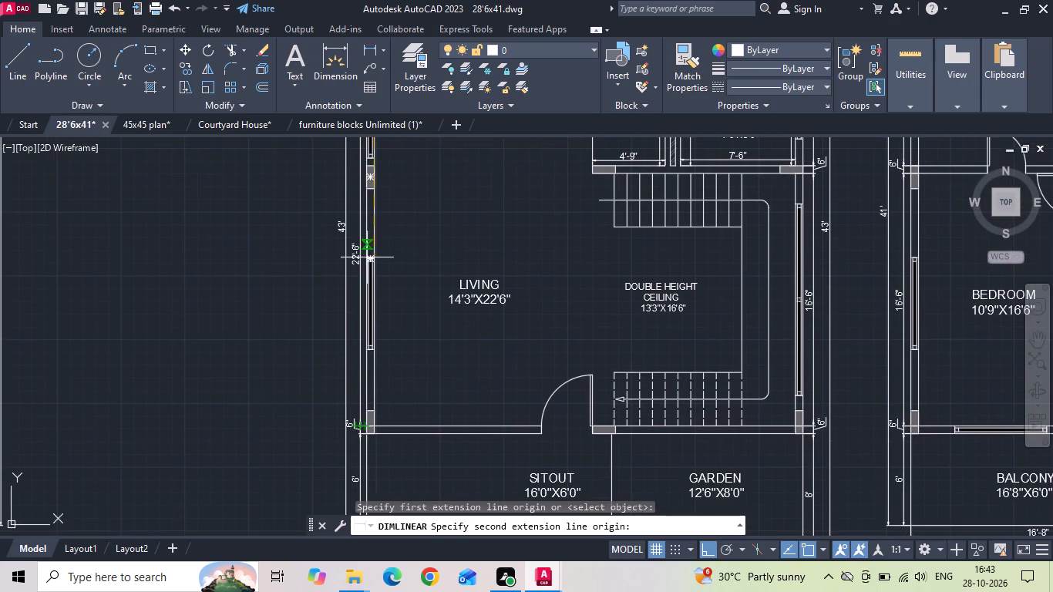
scroll(384, 382, "up", 2)
left_click(357, 496)
scroll(402, 466, "down", 1)
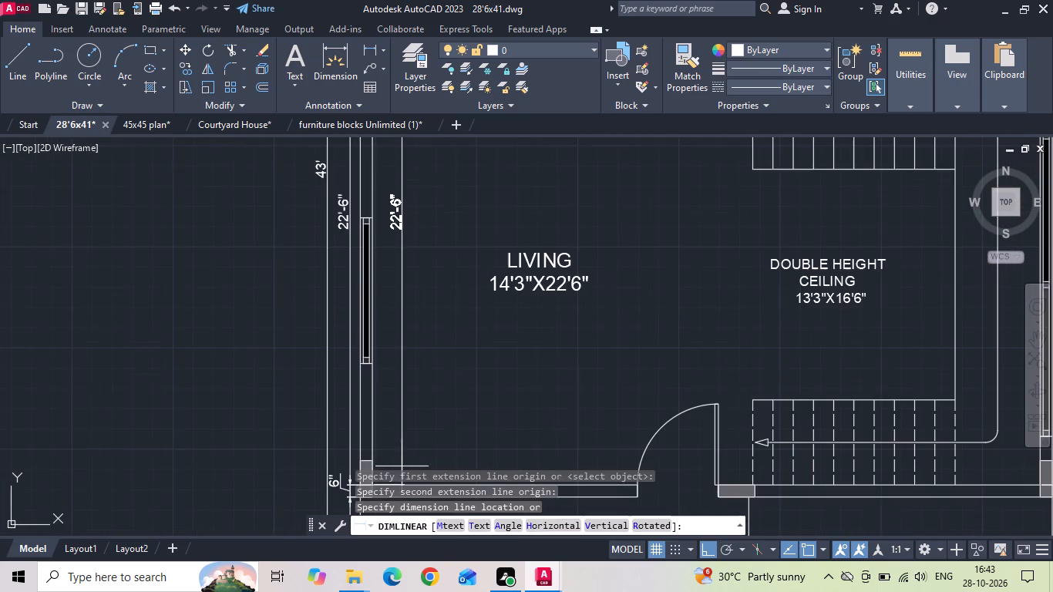
left_click(392, 439)
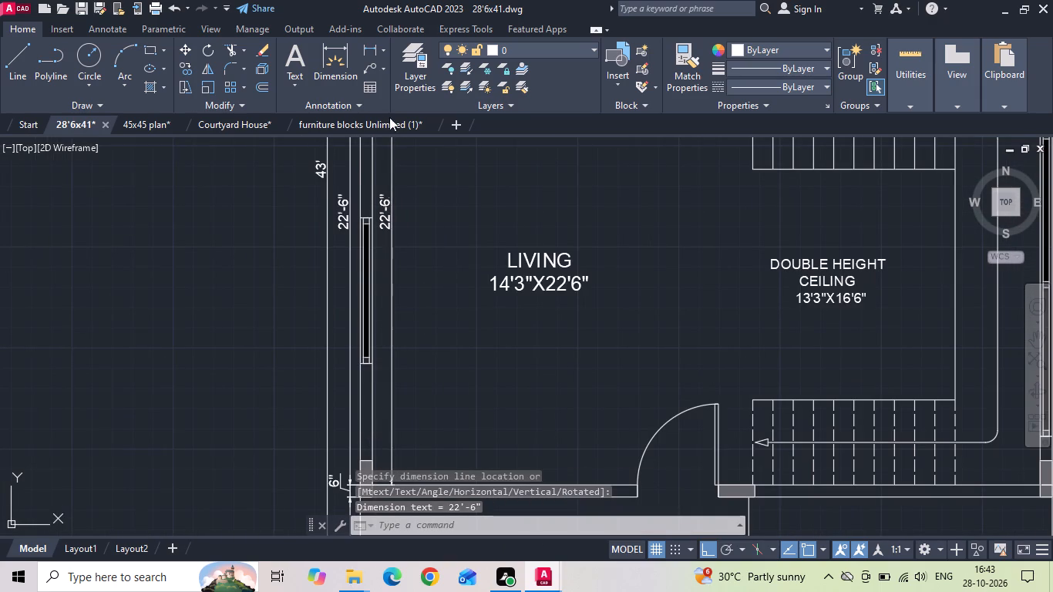
Add a linear dimension from the LIVING room's left wall inner face to the entrance door jamb, placed just above the lower wall.
left_click(369, 55)
middle_click_drag(481, 418, 436, 284)
scroll(354, 348, "up", 3)
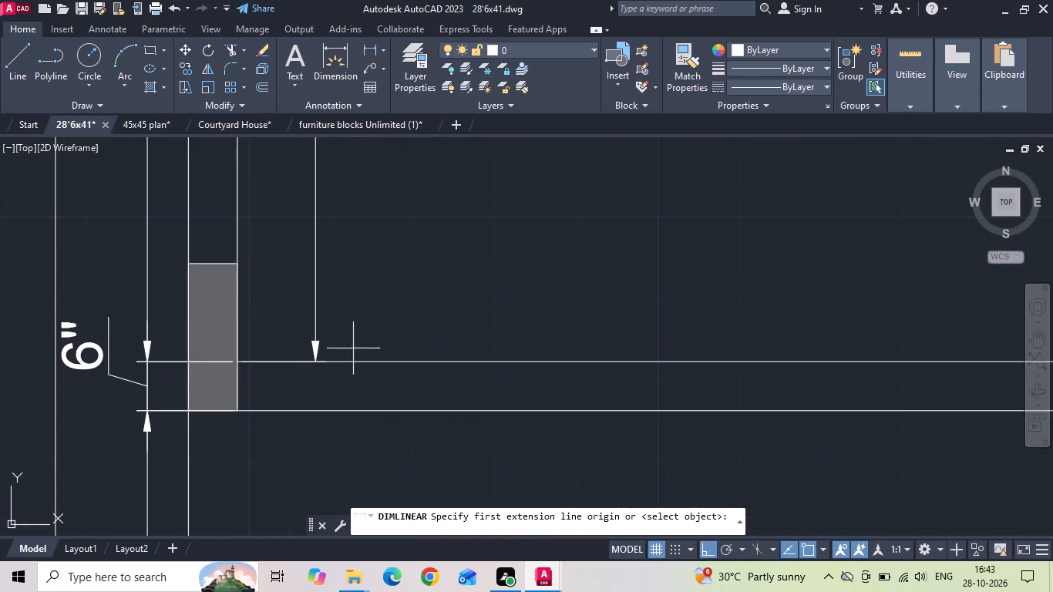
left_click(241, 362)
scroll(241, 362, "down", 2)
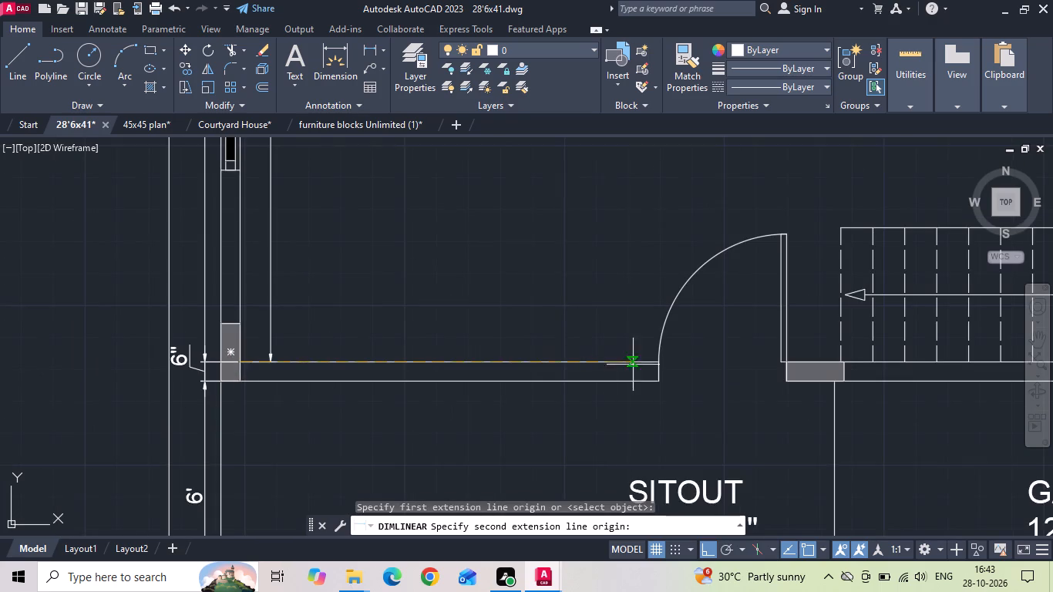
scroll(652, 362, "up", 1)
left_click(661, 363)
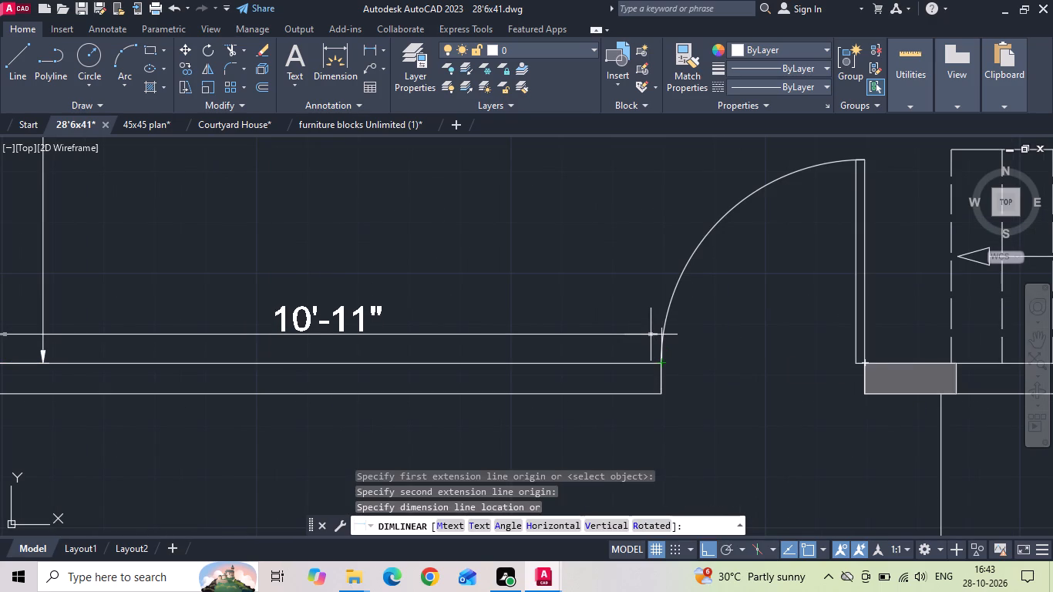
left_click(651, 335)
Continue the LIVING room's lower dimension chain across the entrance door opening and on to the right wall's inner face.
type("DIMCNY")
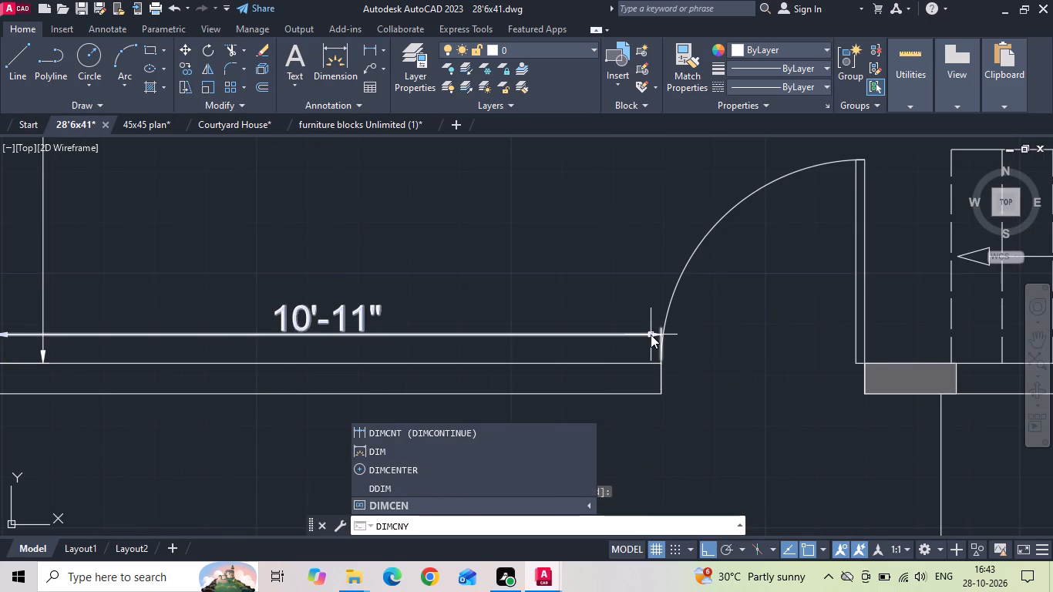
key("BackSpace")
type("T")
key("space")
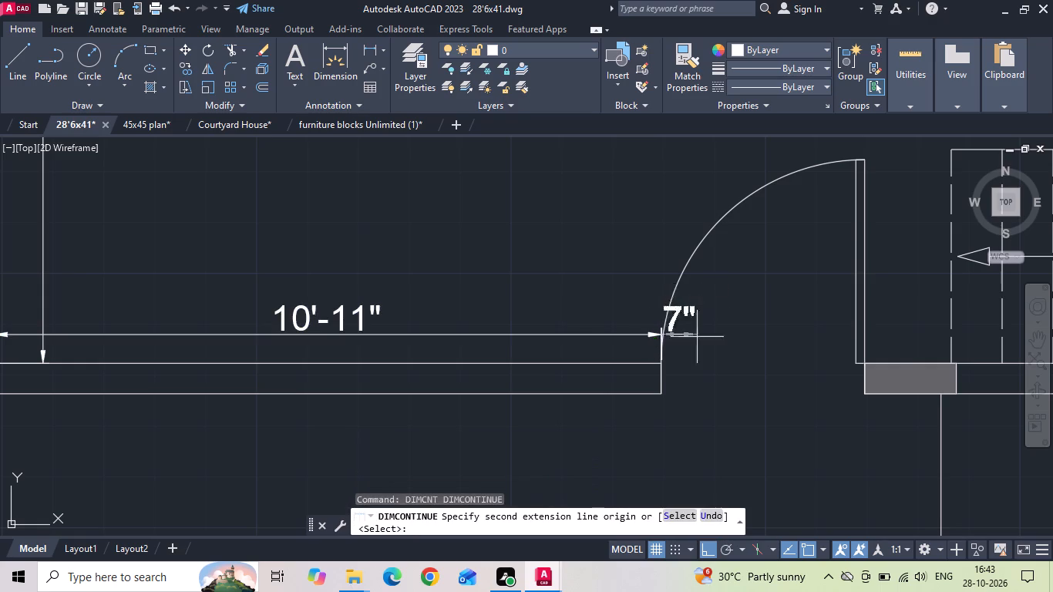
middle_click_drag(698, 337, 335, 335)
scroll(508, 364, "up", 2)
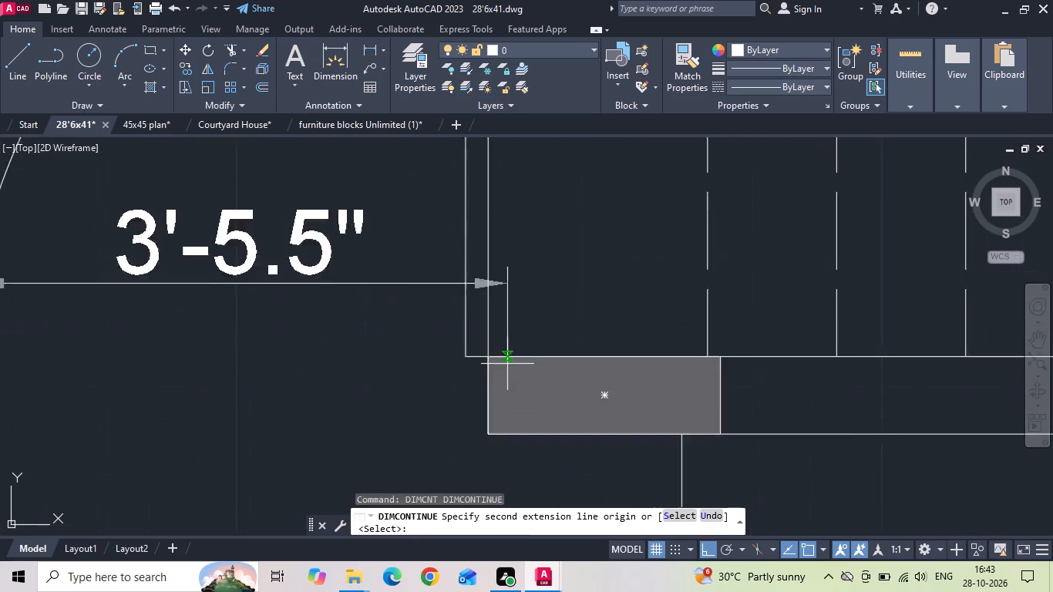
scroll(507, 364, "up", 1)
left_click(475, 351)
scroll(359, 370, "down", 3)
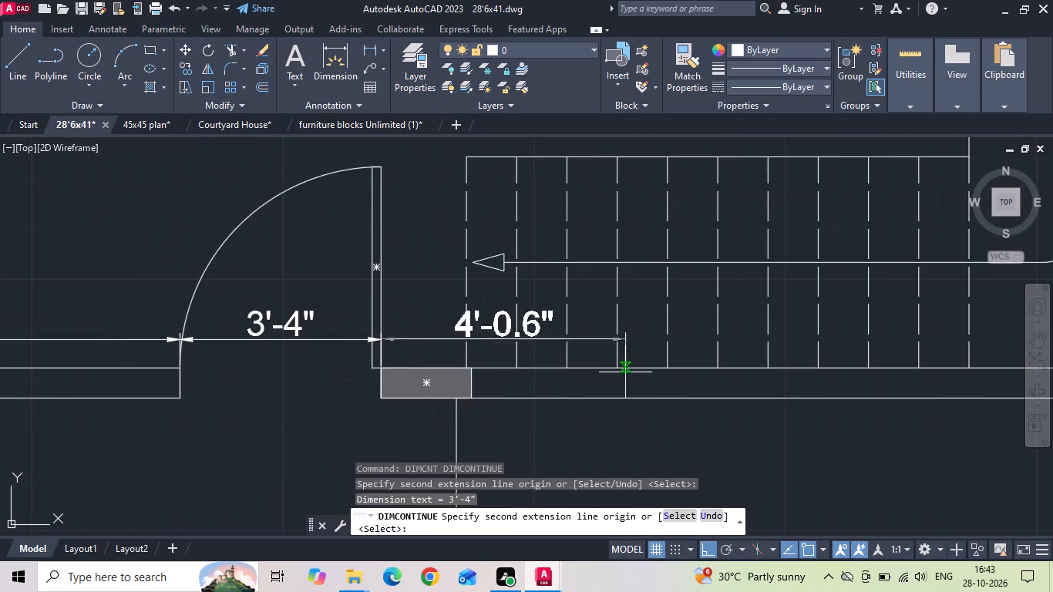
middle_click_drag(627, 372, 355, 372)
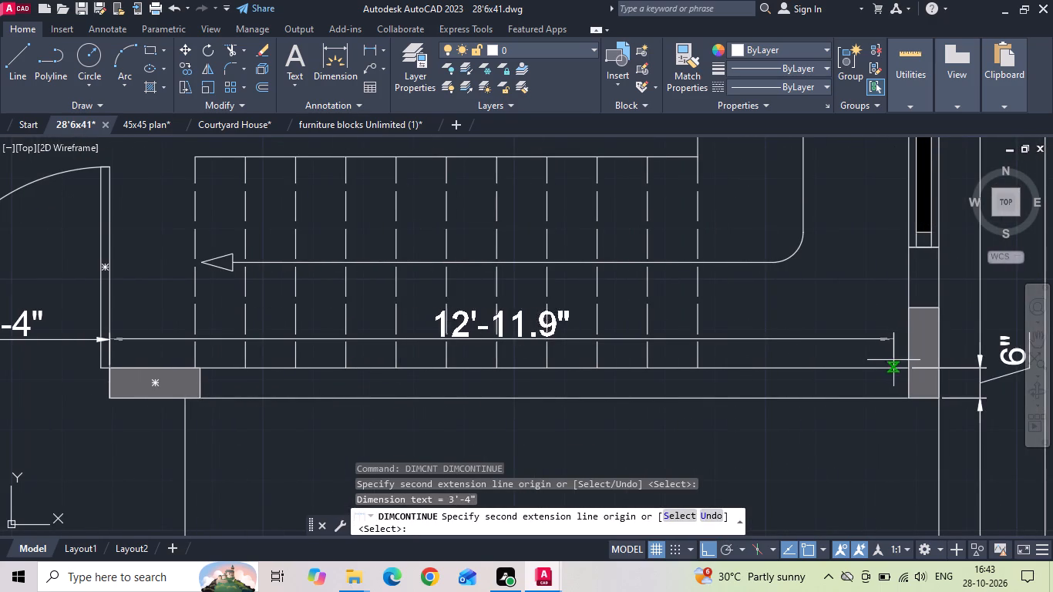
left_click(905, 368)
key("Escape")
Add a vertical linear dimension for the ground floor DOUBLE HEIGHT CEILING area's inside depth, placed just inside its right wall.
scroll(685, 412, "down", 2)
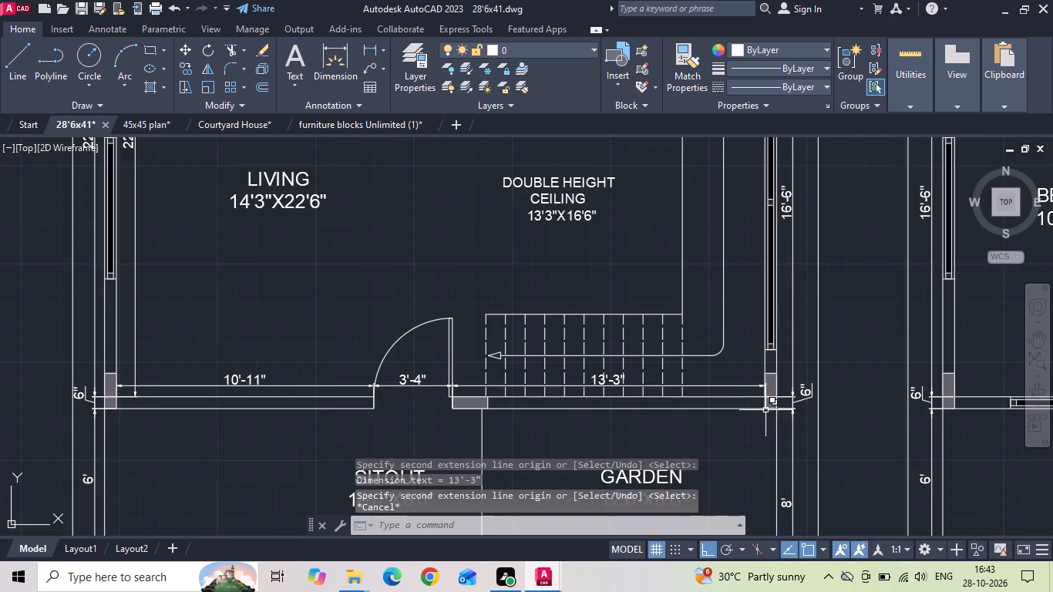
scroll(769, 410, "up", 3)
key("space")
key("Escape")
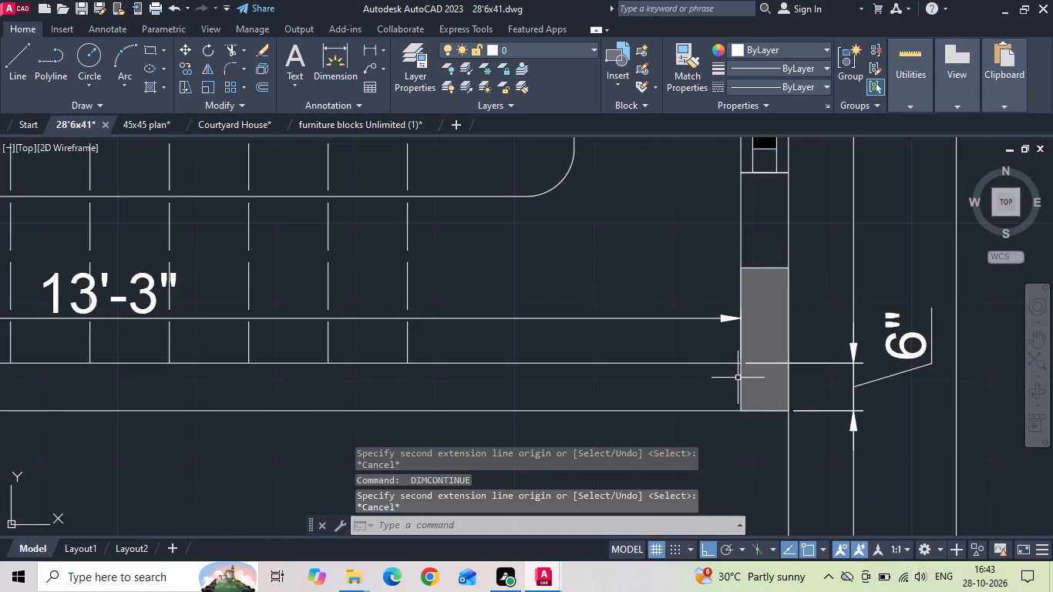
key("d")
type("LI")
key("space")
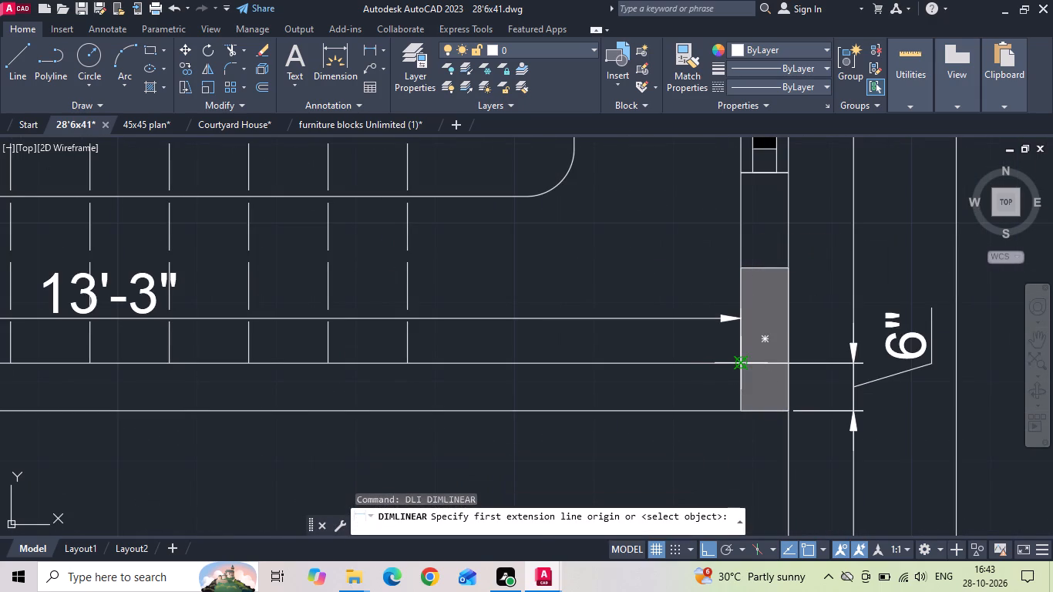
left_click(743, 368)
scroll(660, 405, "down", 2)
middle_click_drag(648, 257, 619, 485)
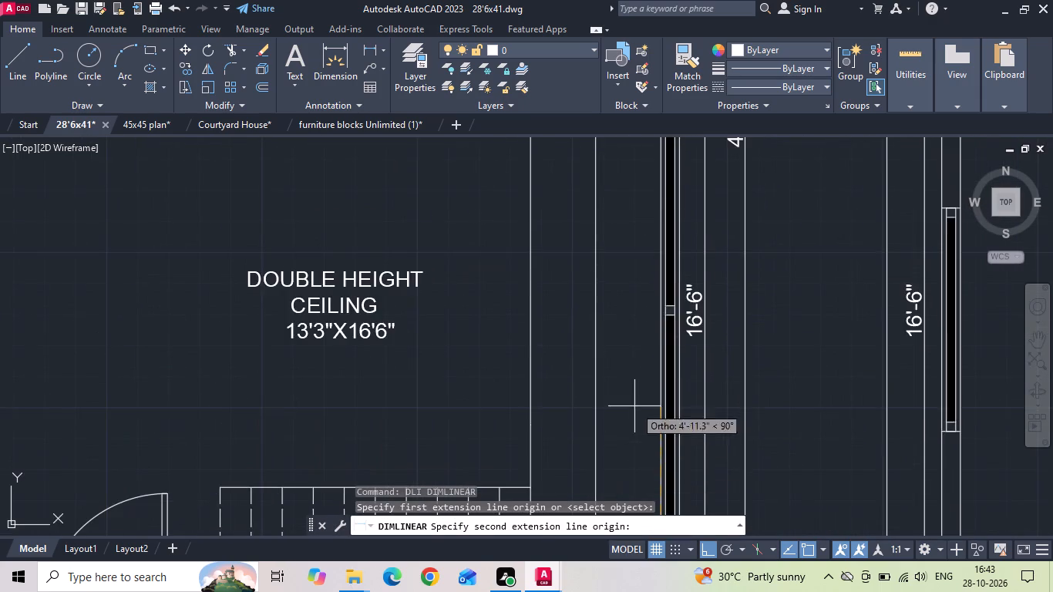
middle_click_drag(642, 307, 613, 456)
left_click(628, 154)
scroll(614, 203, "down", 1)
scroll(609, 367, "up", 1)
left_click(614, 397)
scroll(614, 404, "down", 1)
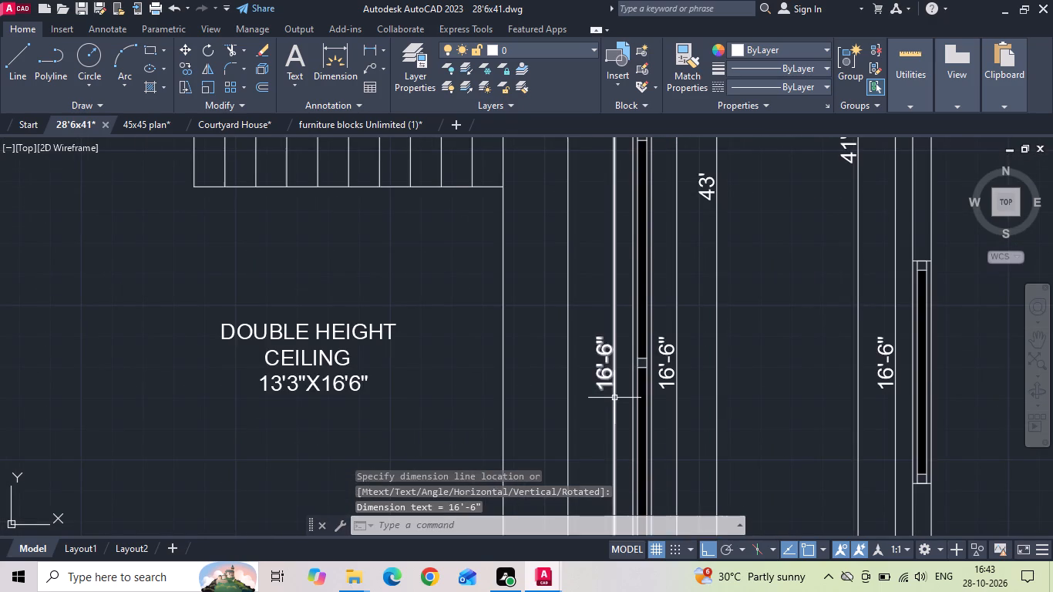
Add a linear dimension for the DOUBLE HEIGHT CEILING area's inside width, placed just below the POOJA and A.TOILET wall.
scroll(614, 408, "down", 1)
scroll(467, 277, "up", 3)
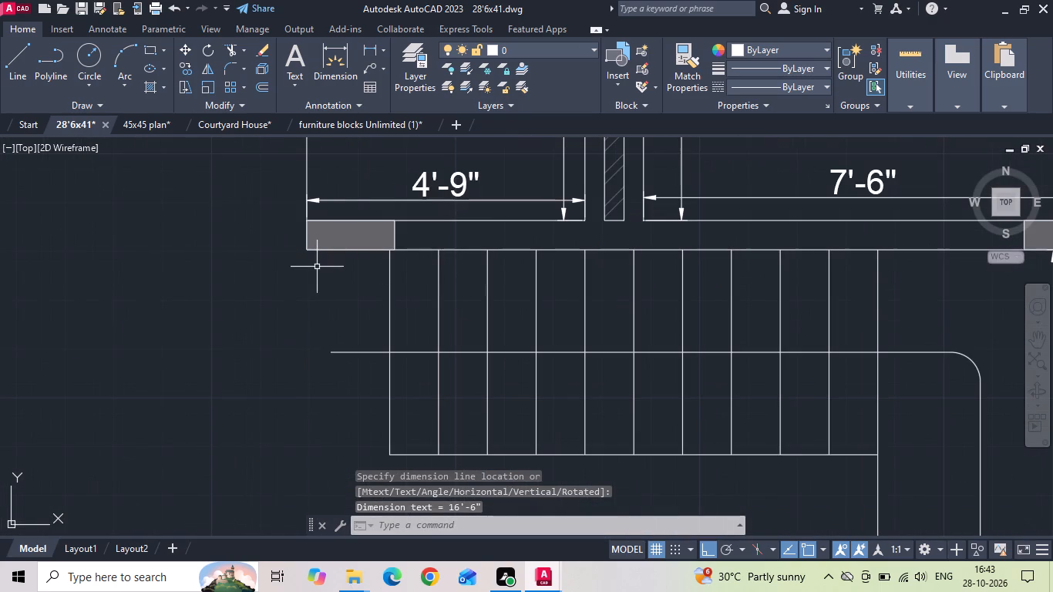
type("DLI")
key("space")
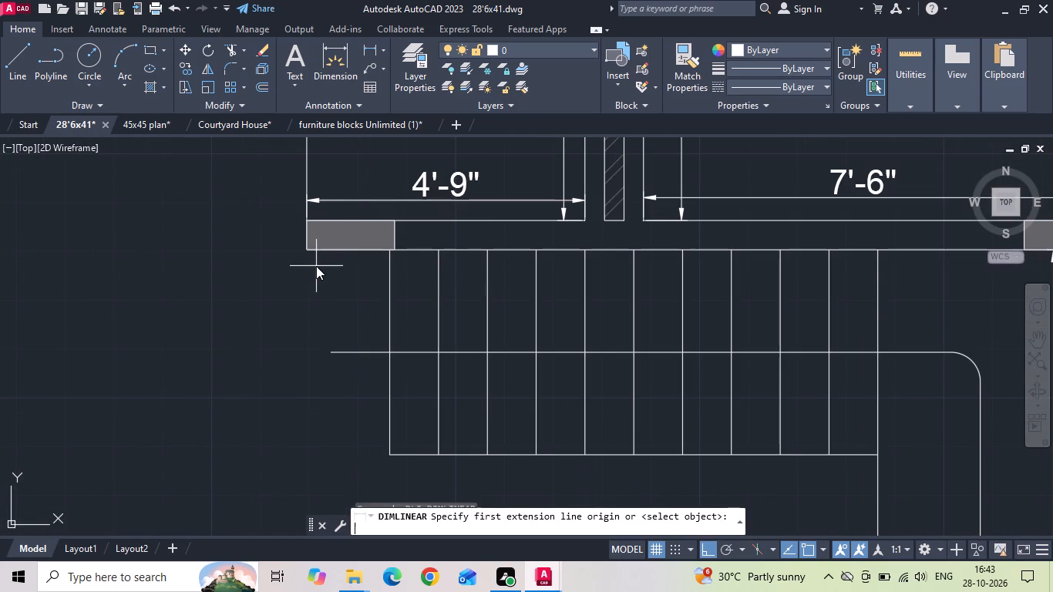
left_click(308, 254)
scroll(290, 282, "down", 1)
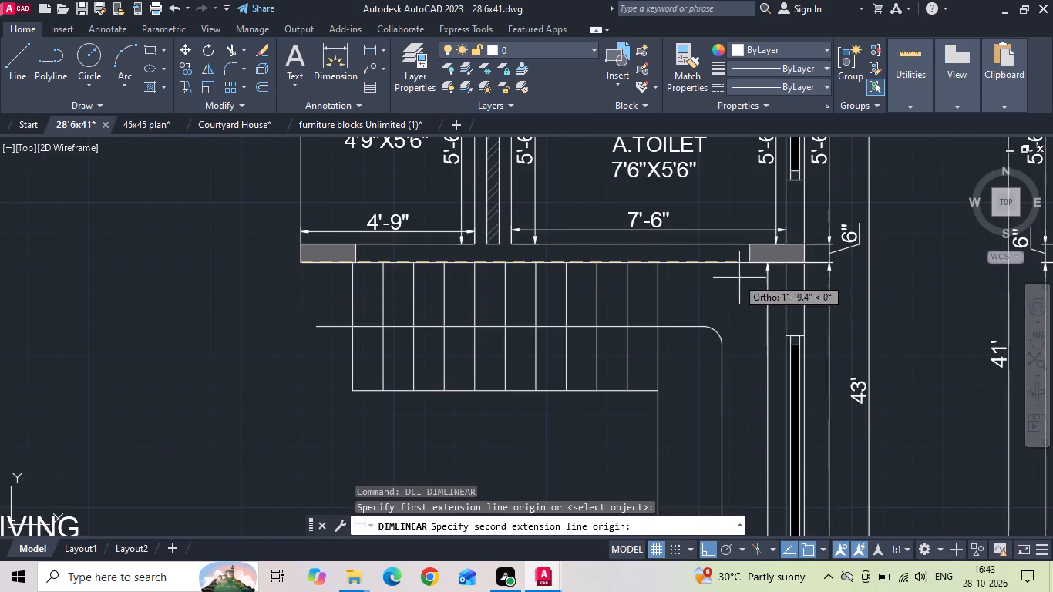
scroll(796, 279, "up", 1)
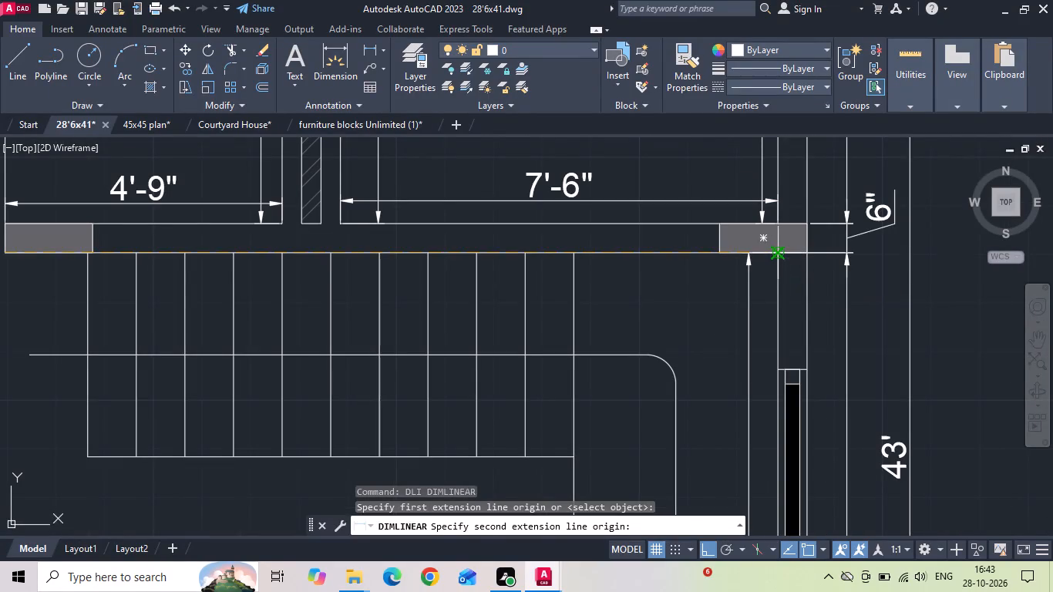
left_click(777, 255)
left_click(752, 296)
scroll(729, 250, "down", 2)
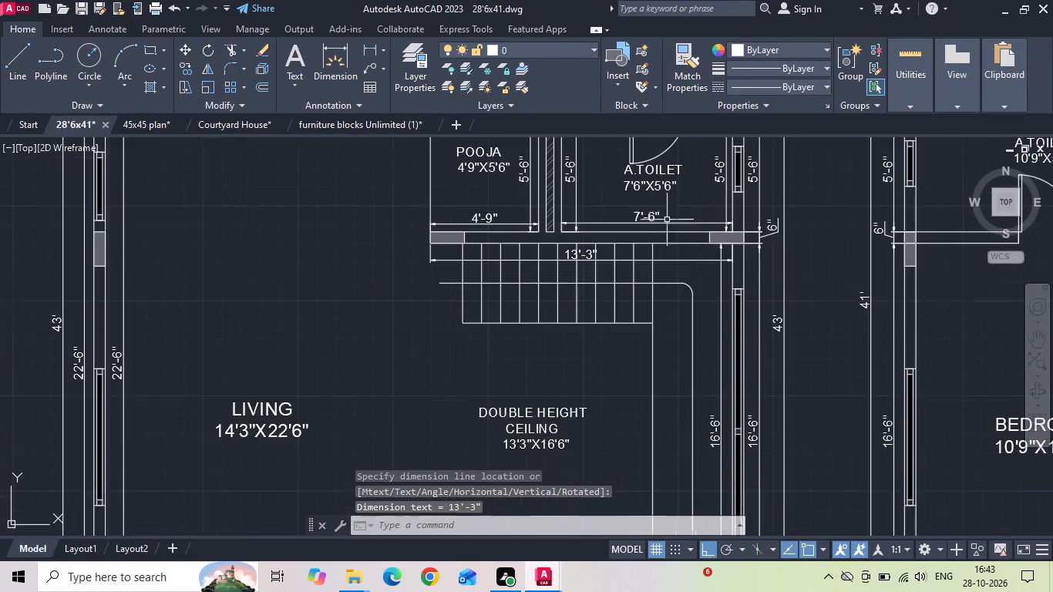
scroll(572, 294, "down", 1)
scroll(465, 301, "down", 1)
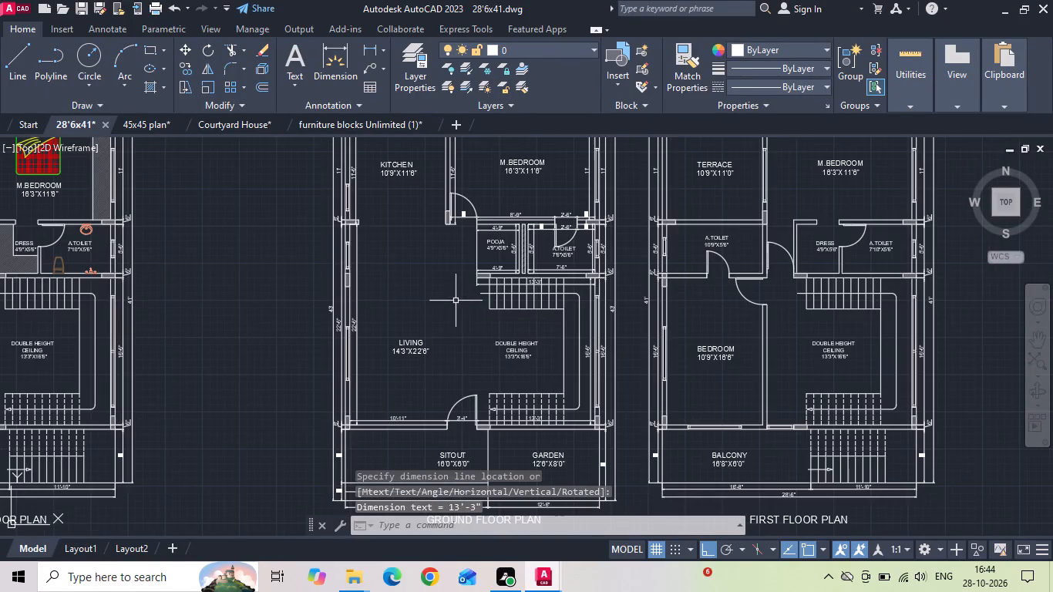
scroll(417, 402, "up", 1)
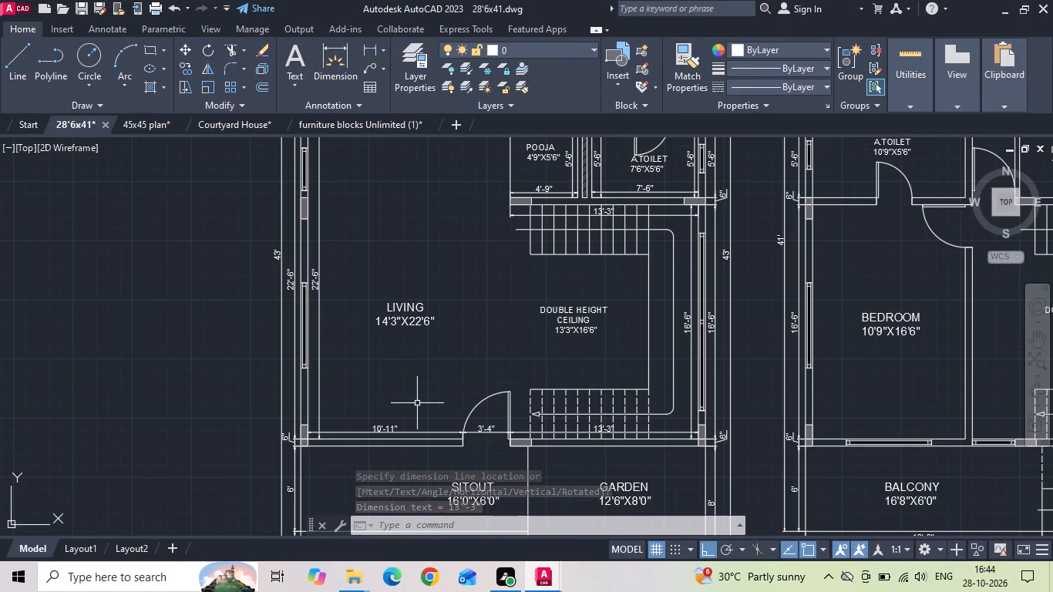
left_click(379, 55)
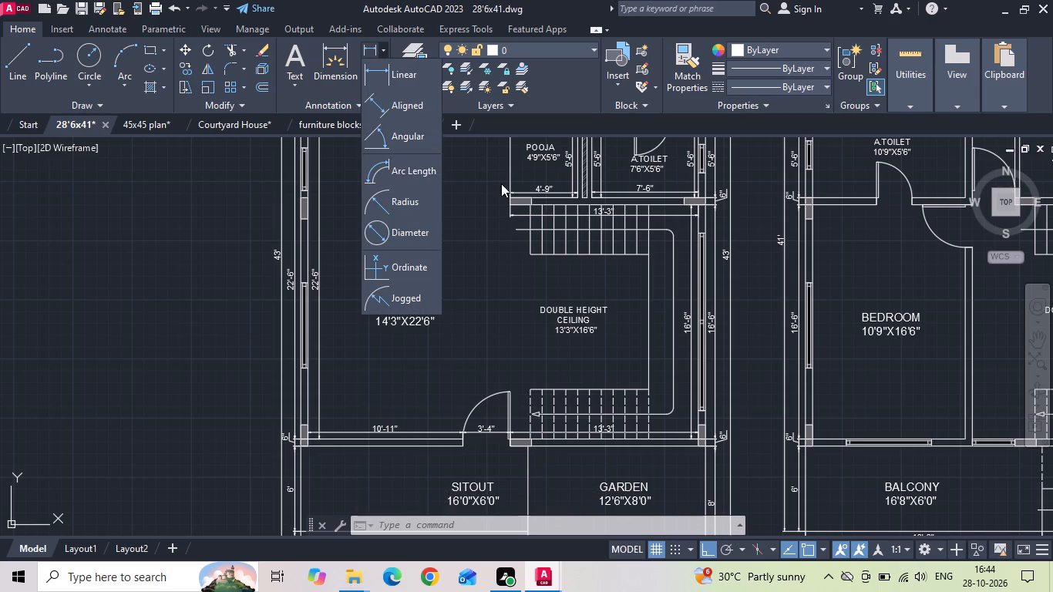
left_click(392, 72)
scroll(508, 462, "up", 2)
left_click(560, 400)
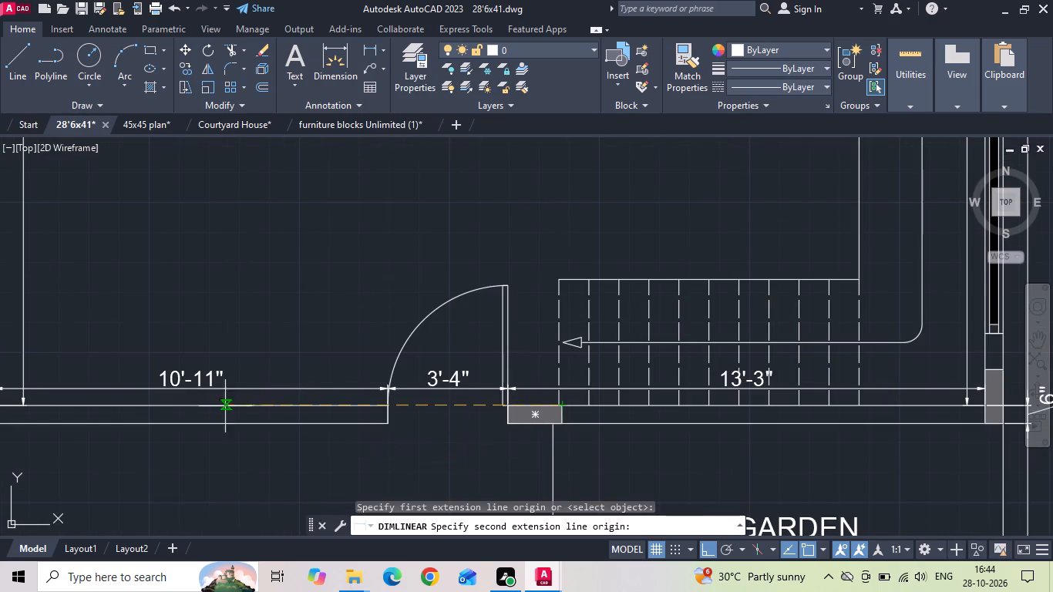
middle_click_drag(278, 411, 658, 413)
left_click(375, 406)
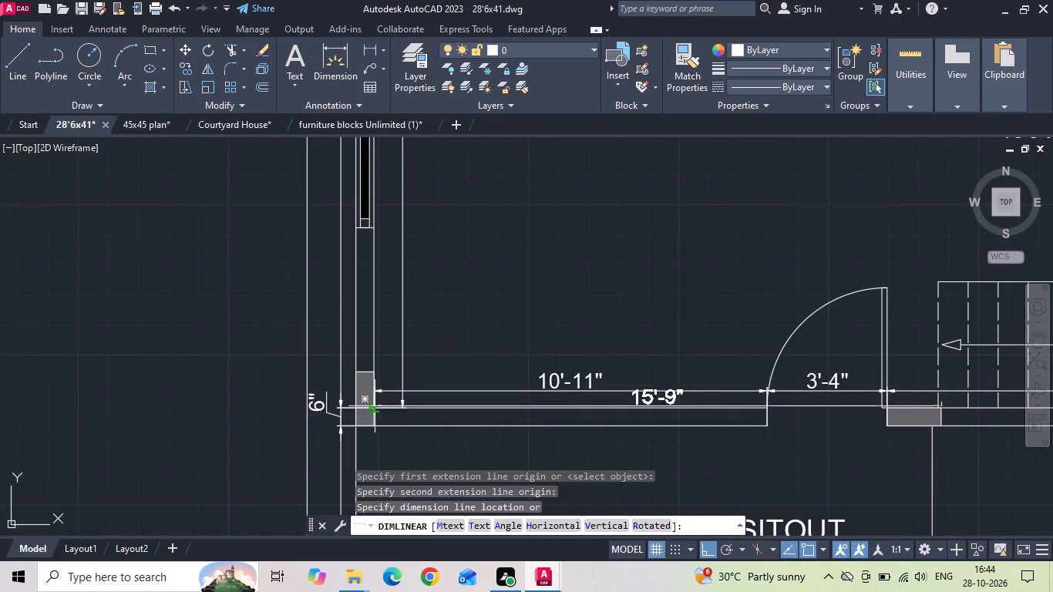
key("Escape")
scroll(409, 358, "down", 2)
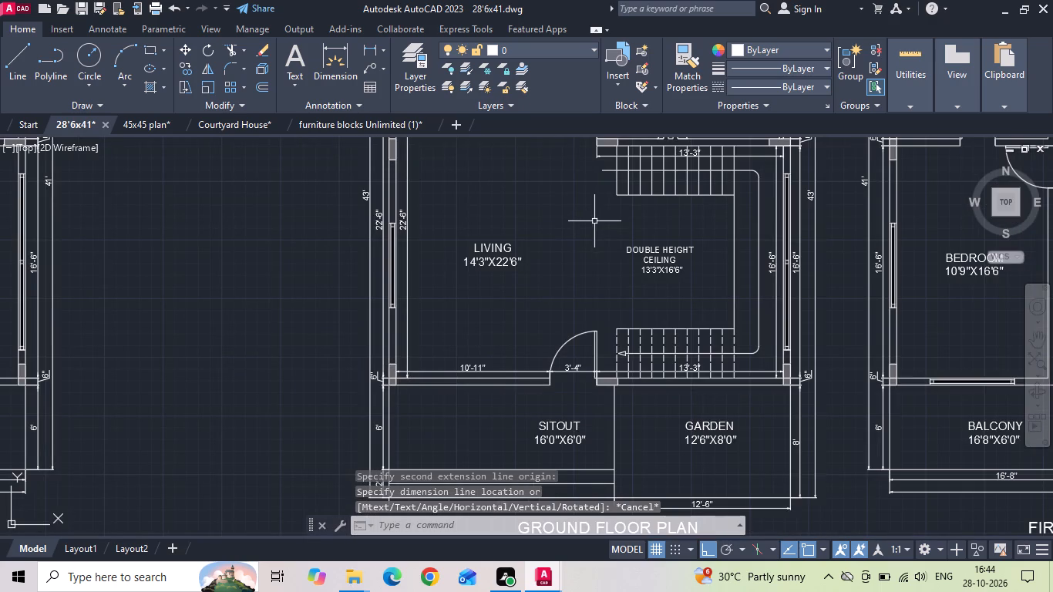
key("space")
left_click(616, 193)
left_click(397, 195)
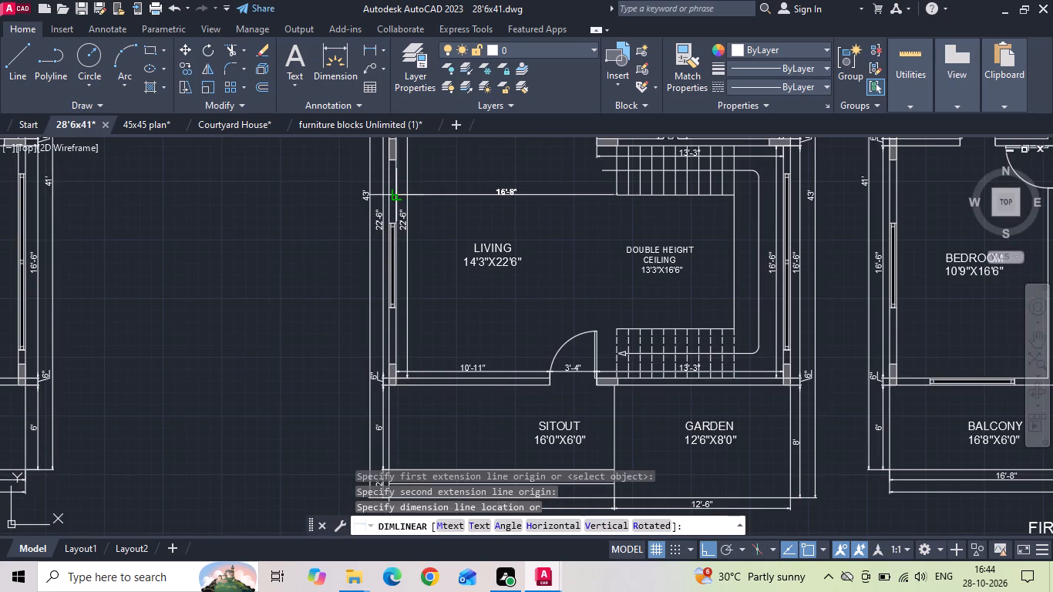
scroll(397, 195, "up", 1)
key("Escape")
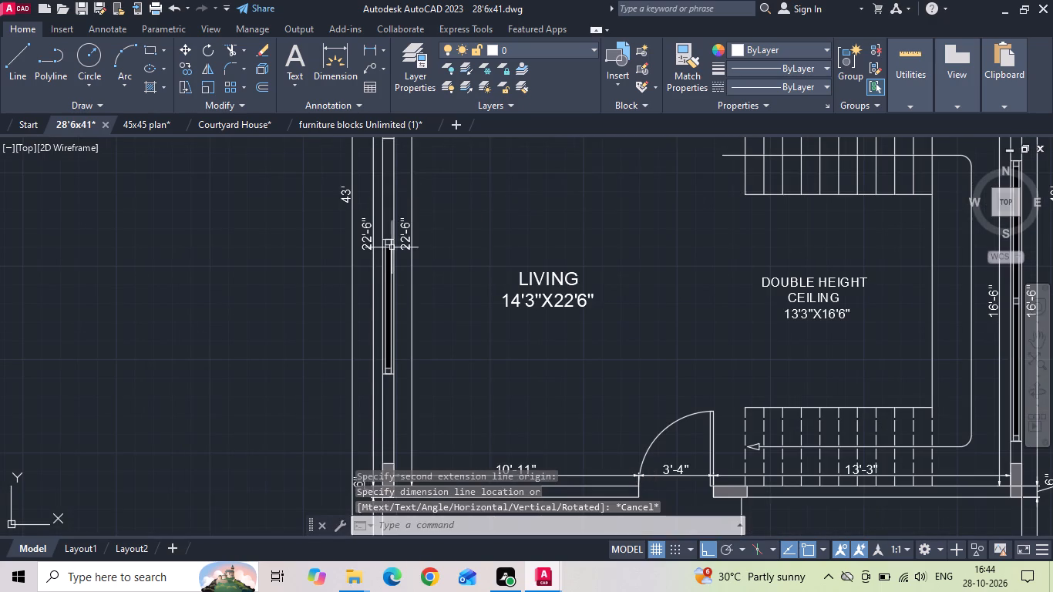
Add a linear dimension for the LIVING area's inside width, from POOJA's left wall line to the left outer wall's inner face.
scroll(402, 294, "down", 2)
scroll(489, 166, "up", 3)
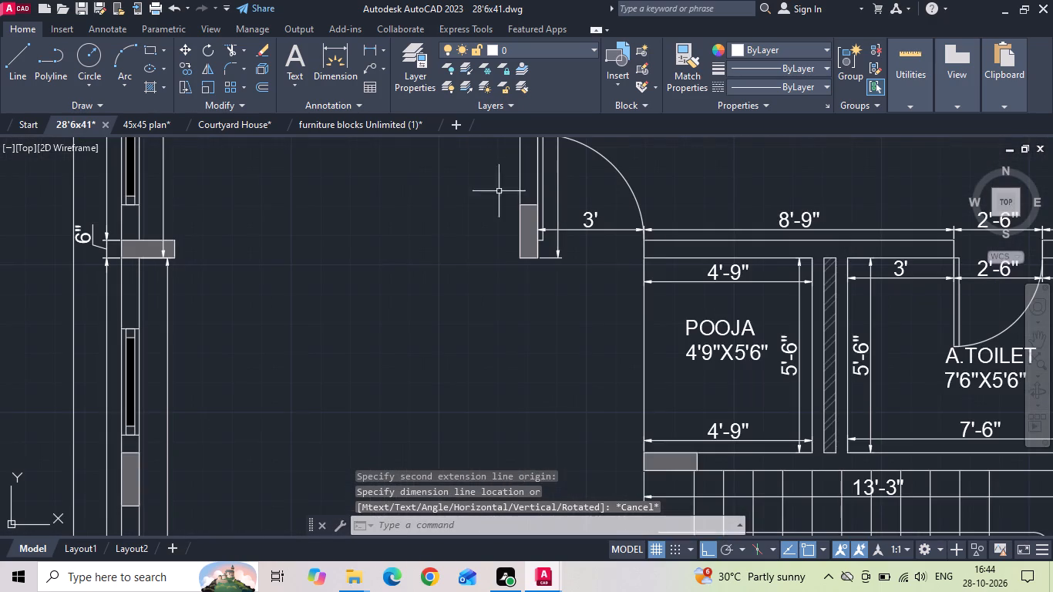
key("space")
left_click_drag(643, 347, 628, 347)
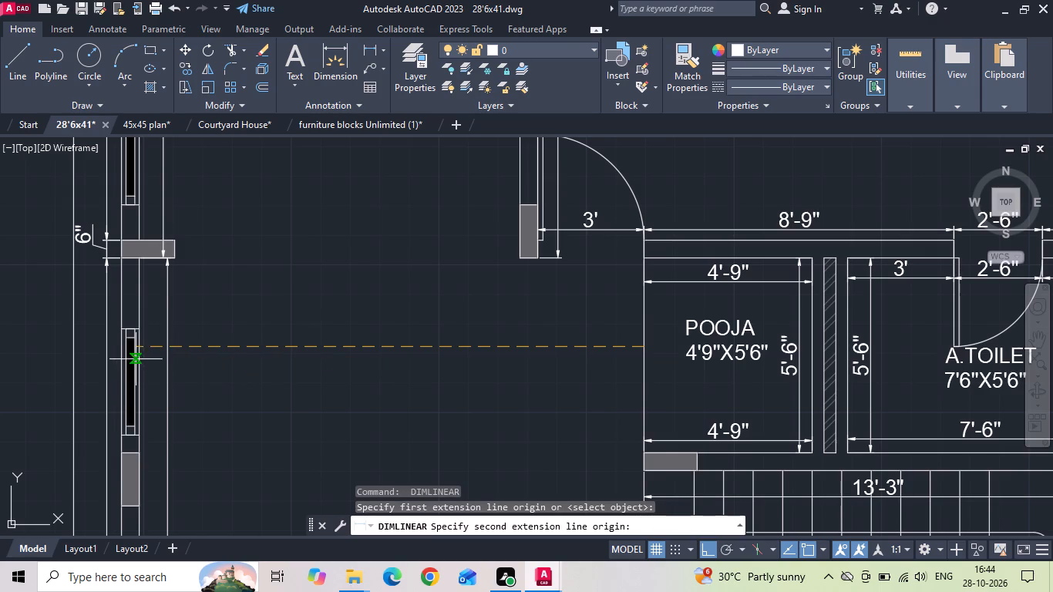
left_click(139, 349)
left_click(139, 349)
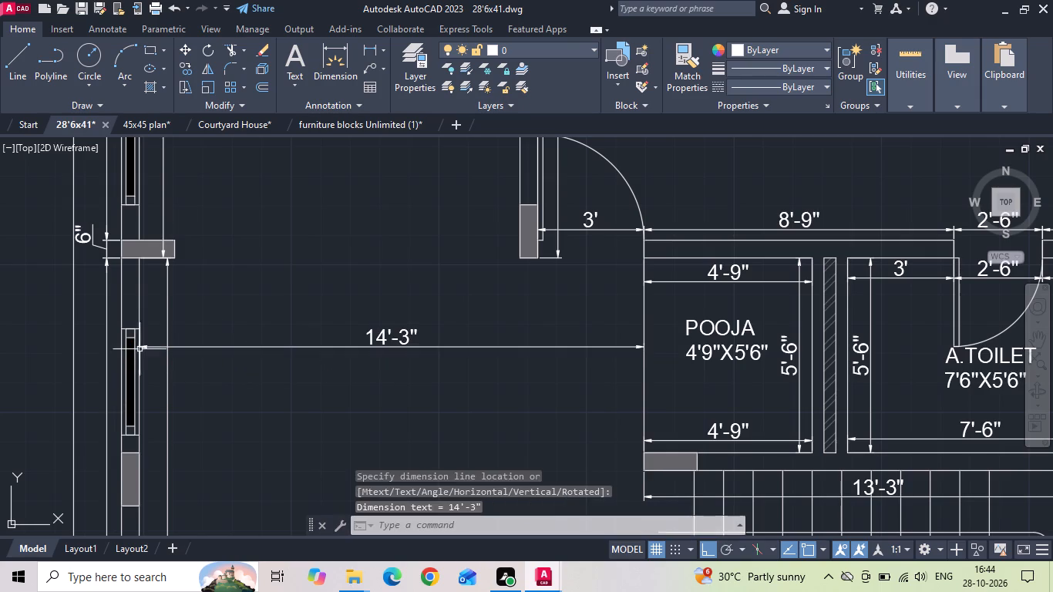
Add a vertical linear dimension for the ground floor SITOUT's depth, placed just inside its left edge.
scroll(256, 276, "down", 3)
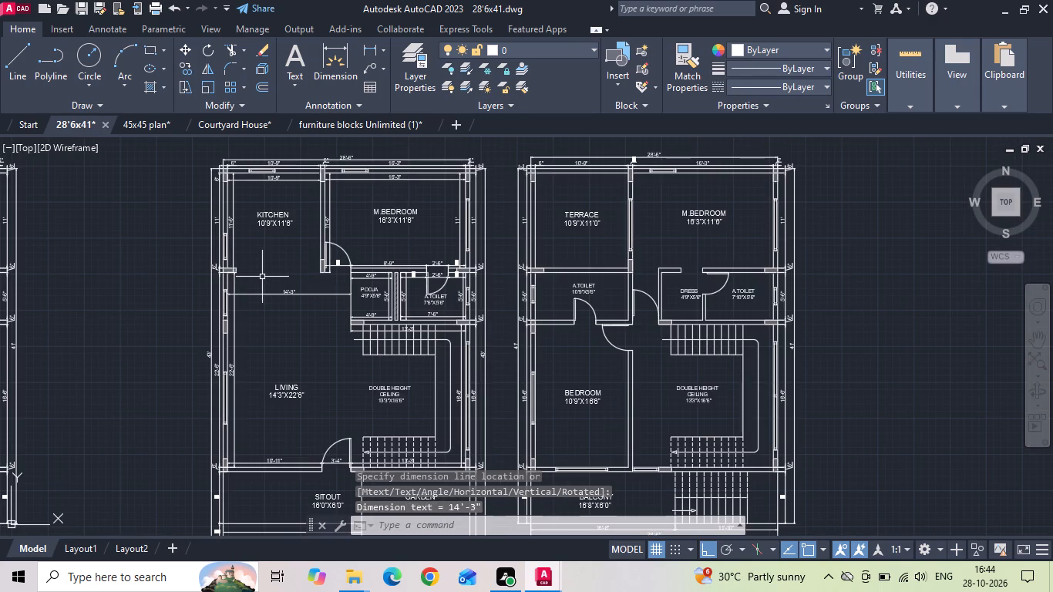
scroll(262, 276, "down", 1)
scroll(227, 429, "up", 3)
scroll(283, 395, "up", 1)
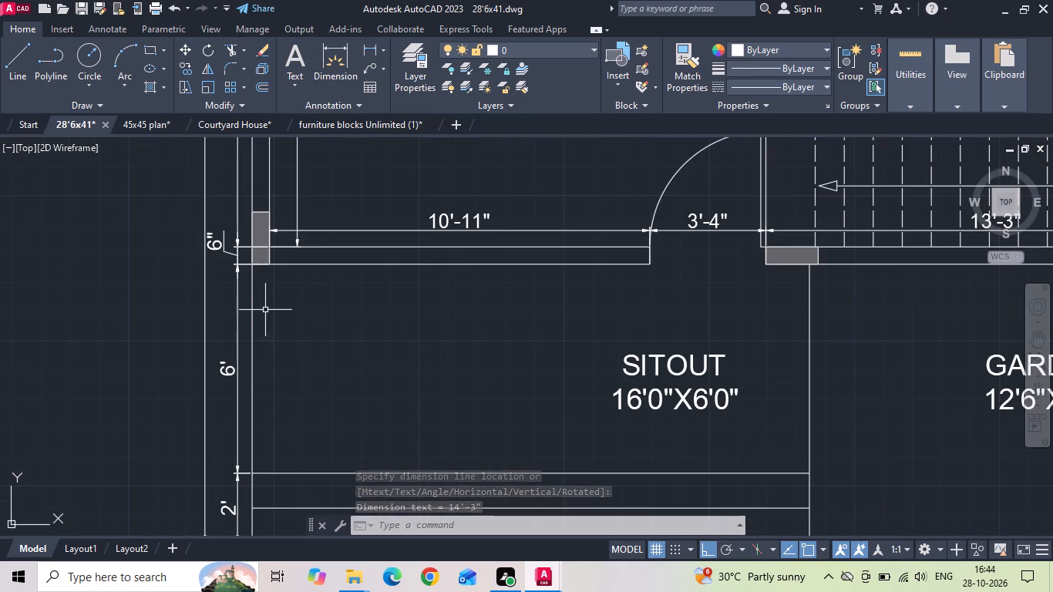
key("space")
left_click(254, 266)
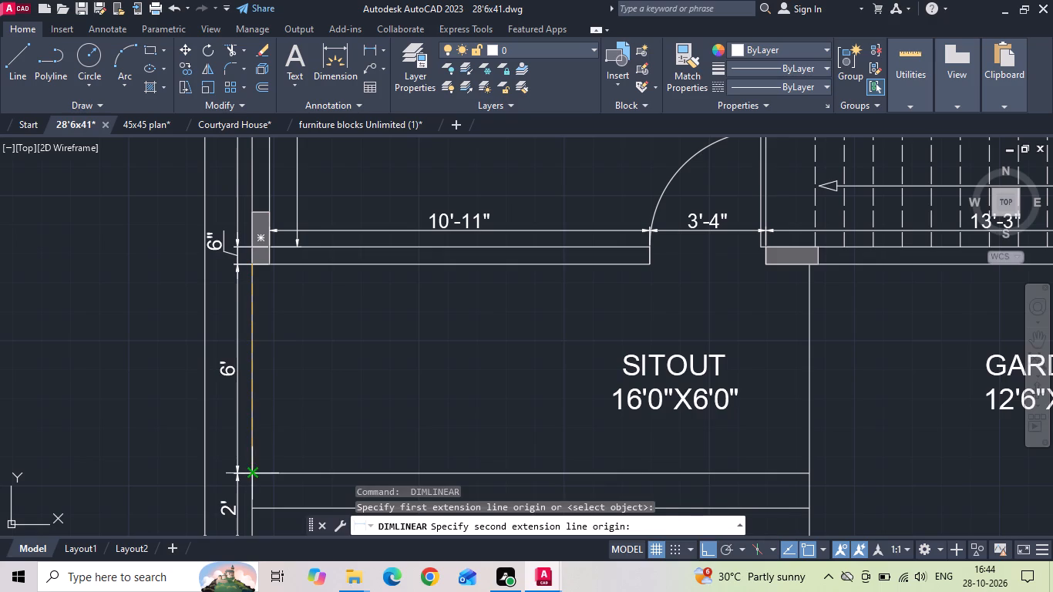
left_click(251, 474)
left_click(267, 405)
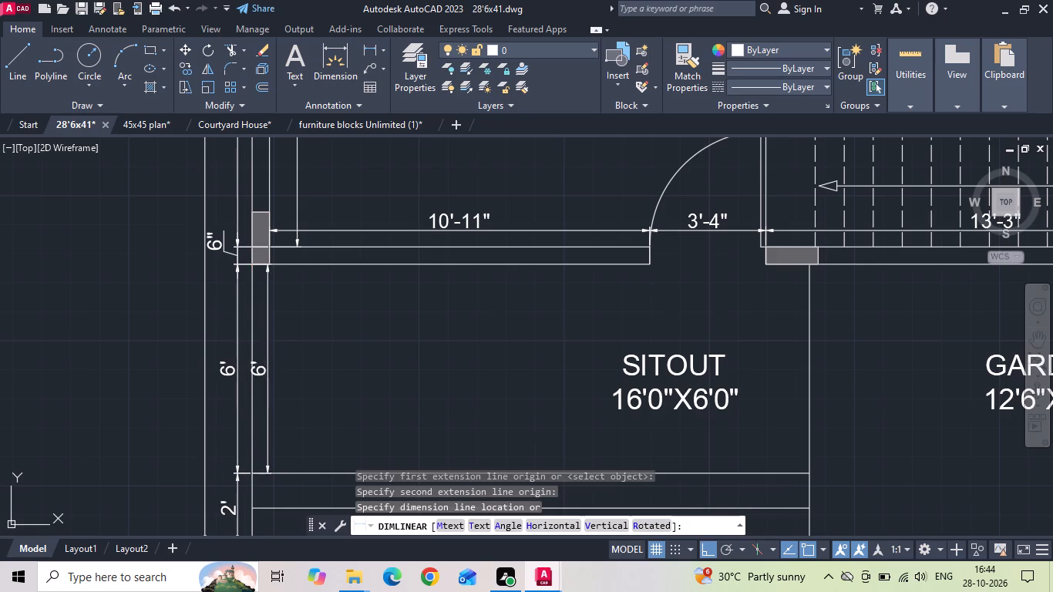
Add a linear dimension from the SITOUT's left edge to the entrance door's left jamb, placed just below the wall.
key("space")
left_click_drag(250, 263, 261, 271)
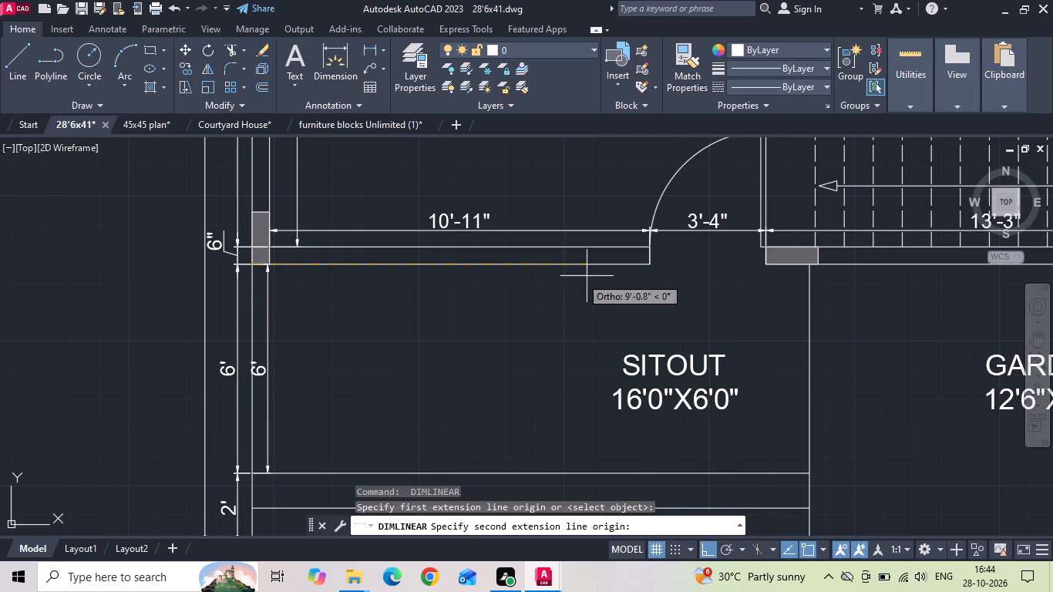
left_click(652, 267)
left_click(636, 290)
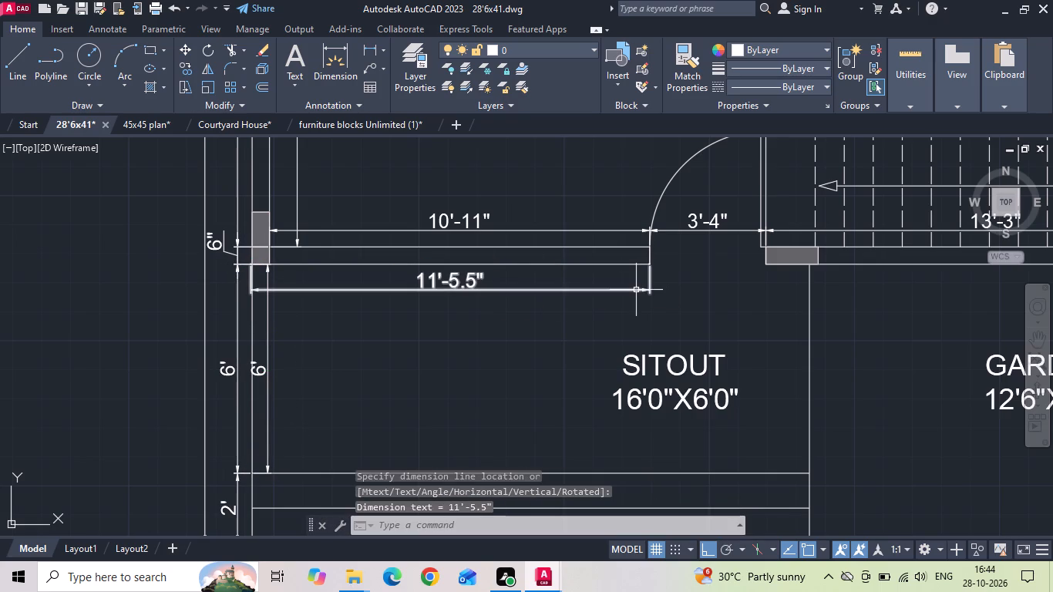
Stretch the start point of the dimension below the wall onto the left column's outer lower corner.
scroll(371, 267, "up", 2)
scroll(79, 276, "up", 2)
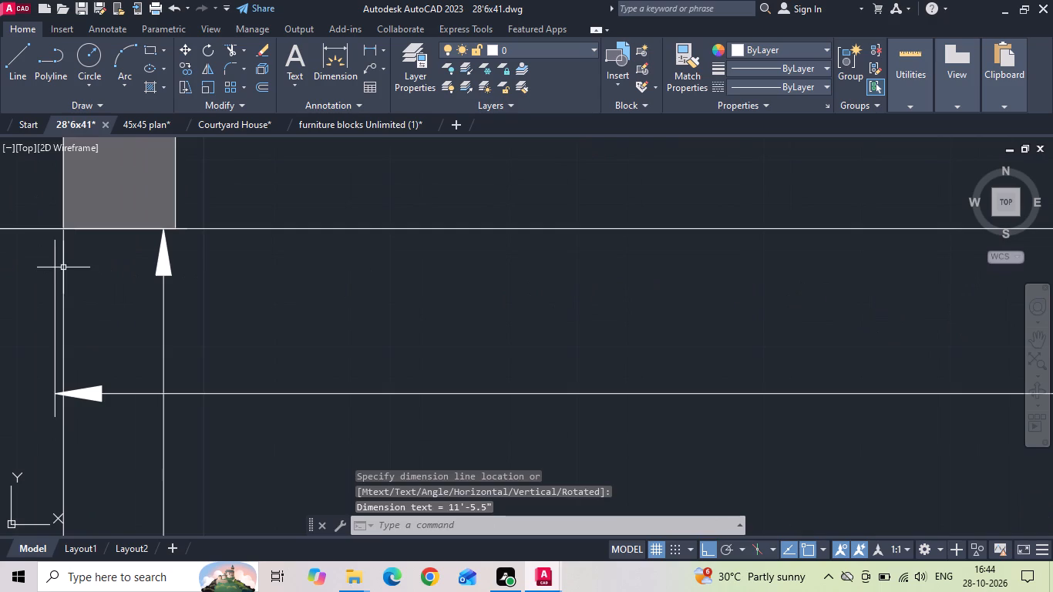
left_click(60, 267)
left_click(42, 260)
left_click(53, 228)
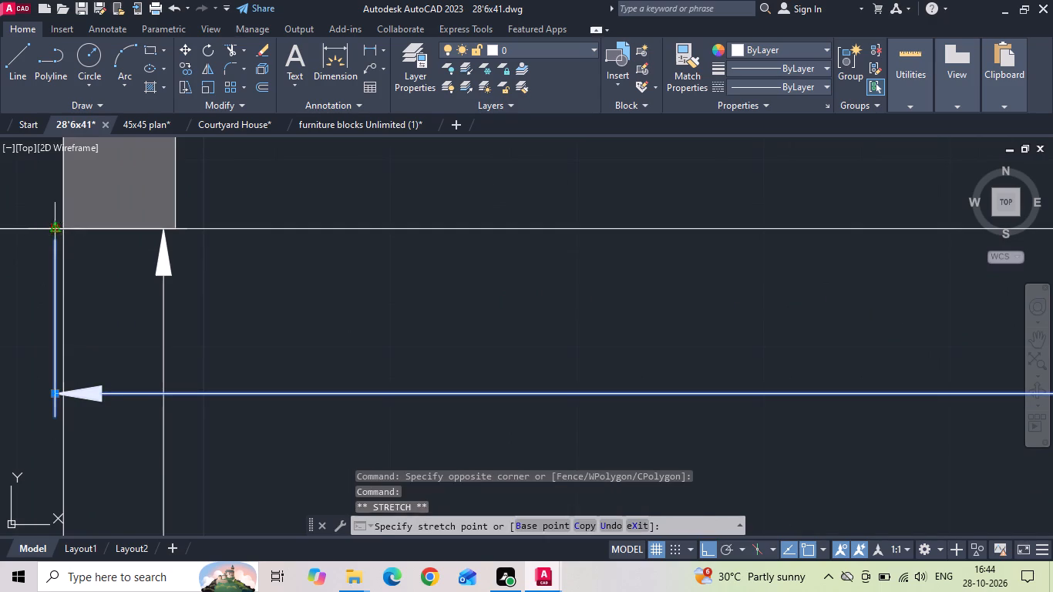
left_click(64, 227)
Continue the SITOUT's upper dimension chain across the entrance door opening and on to the line dividing SITOUT and GARDEN.
scroll(209, 274, "down", 4)
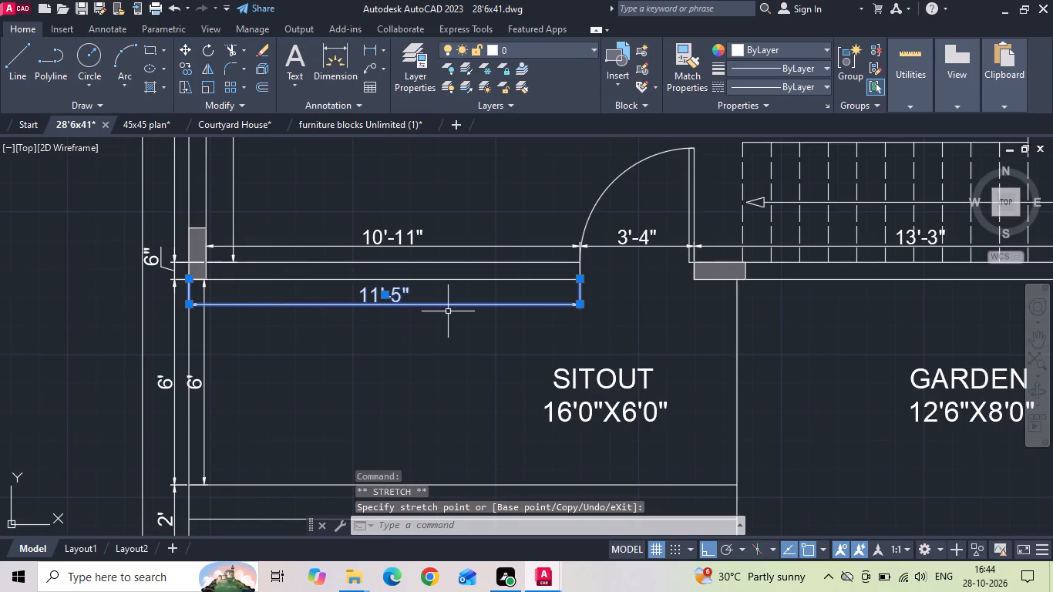
type("DIMCNT")
key("space")
scroll(693, 291, "up", 2)
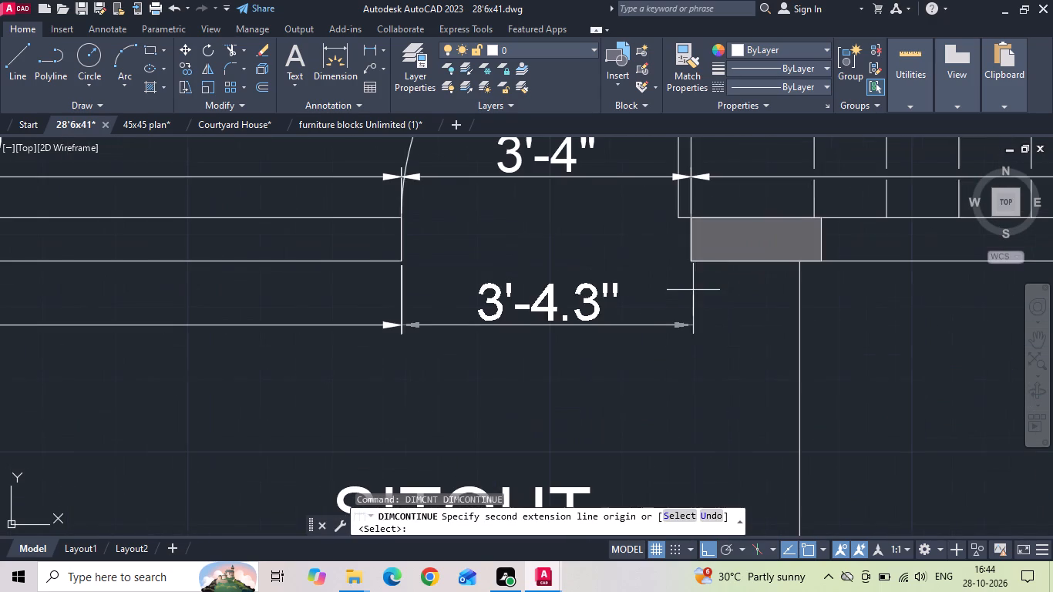
left_click(691, 257)
scroll(625, 304, "down", 3)
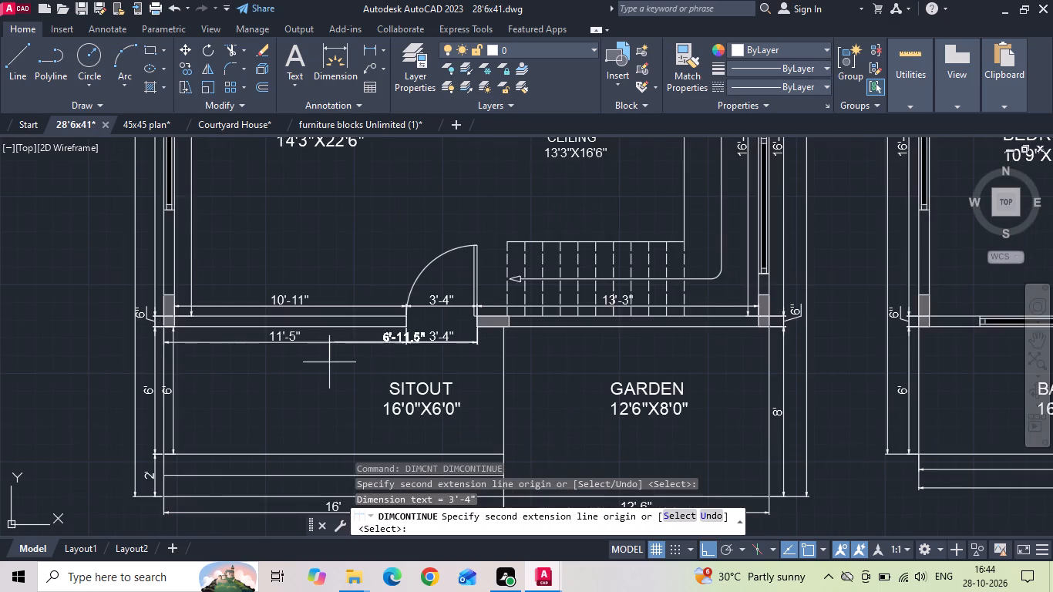
scroll(412, 359, "up", 2)
left_click(644, 281)
key("Escape")
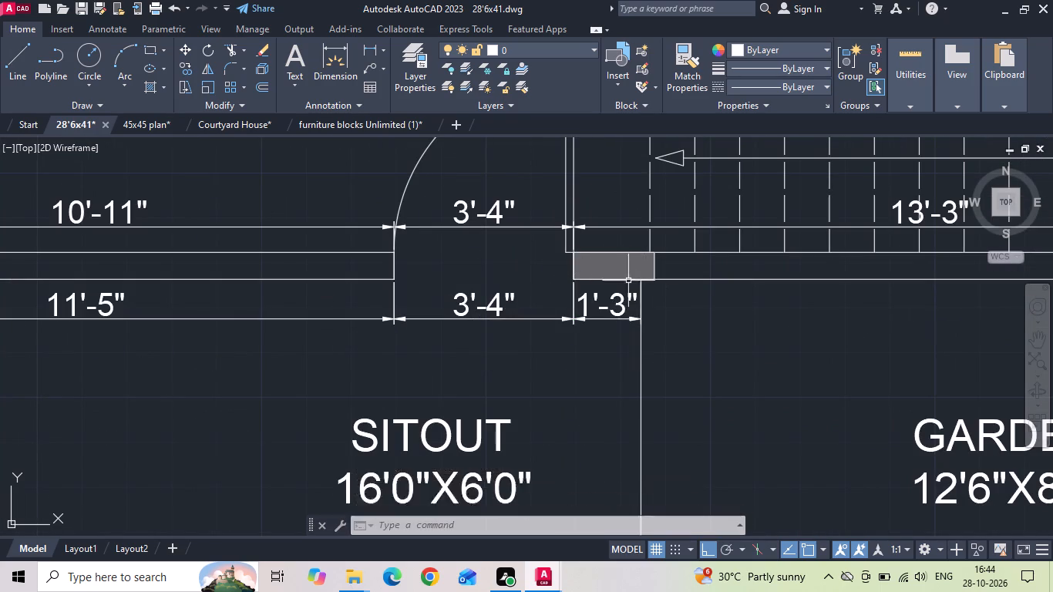
Add a linear dimension for the SITOUT's full width, placed just above the uppermost step line.
scroll(293, 333, "down", 2)
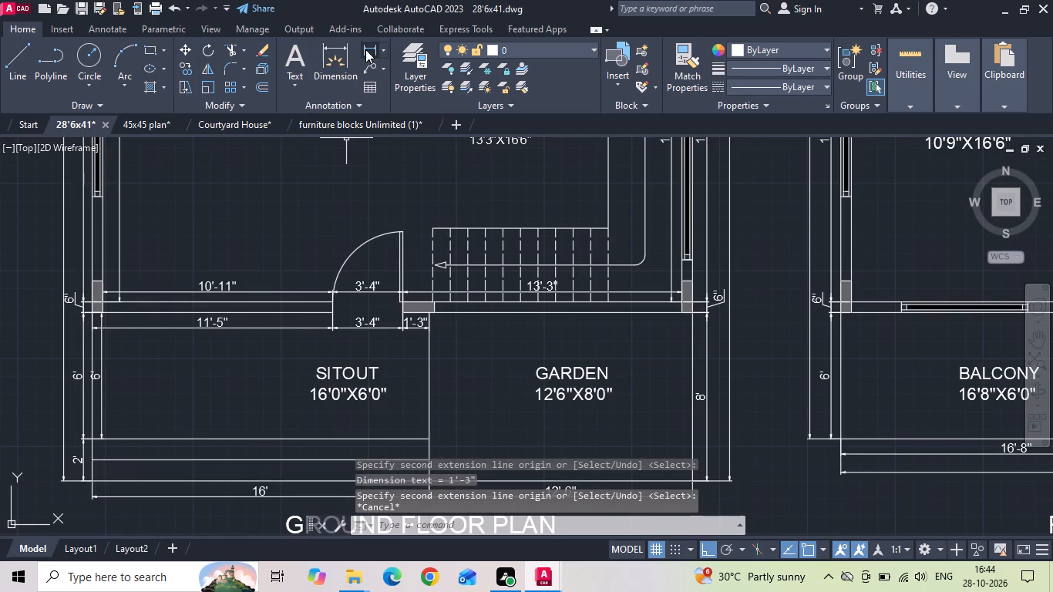
left_click(367, 47)
scroll(114, 479, "up", 1)
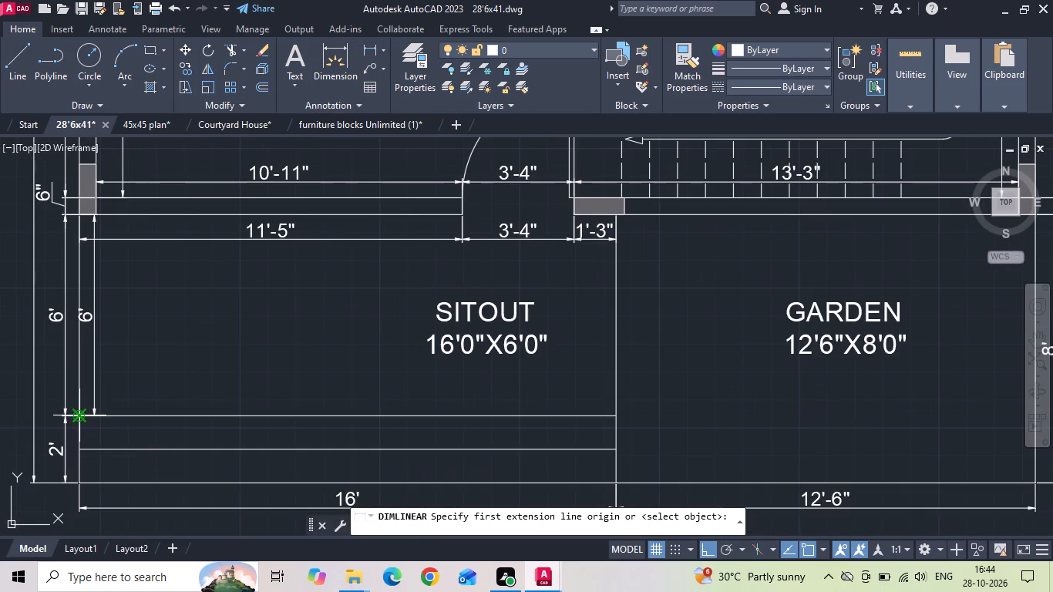
left_click_drag(82, 418, 92, 419)
left_click(617, 419)
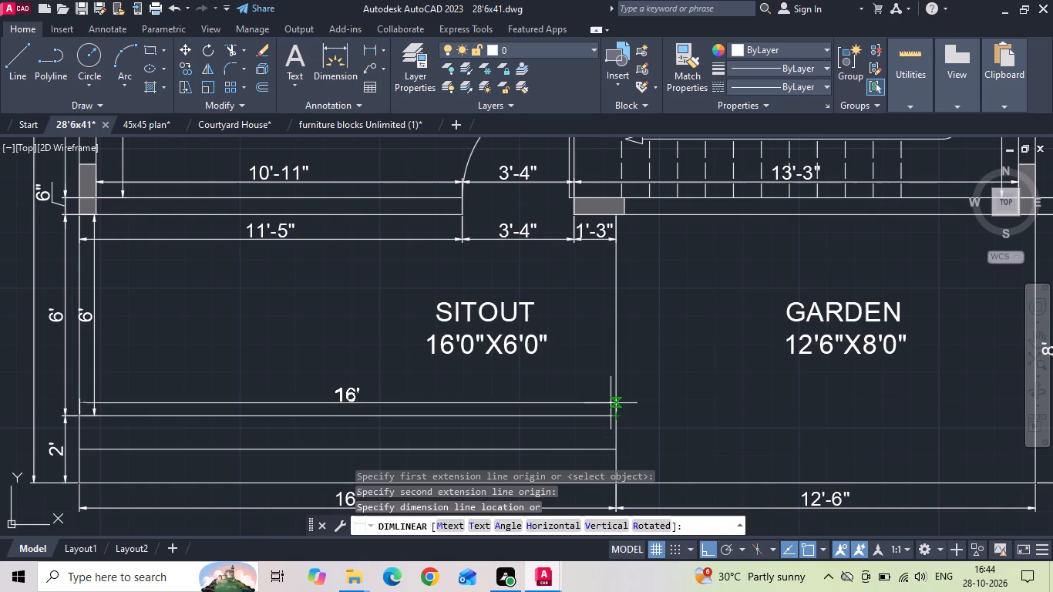
left_click(611, 403)
key("Escape")
Move the SITOUT 16'0"X6'0" label horizontally left, towards the middle of the sitout.
left_click_drag(526, 362, 500, 347)
left_click(444, 303)
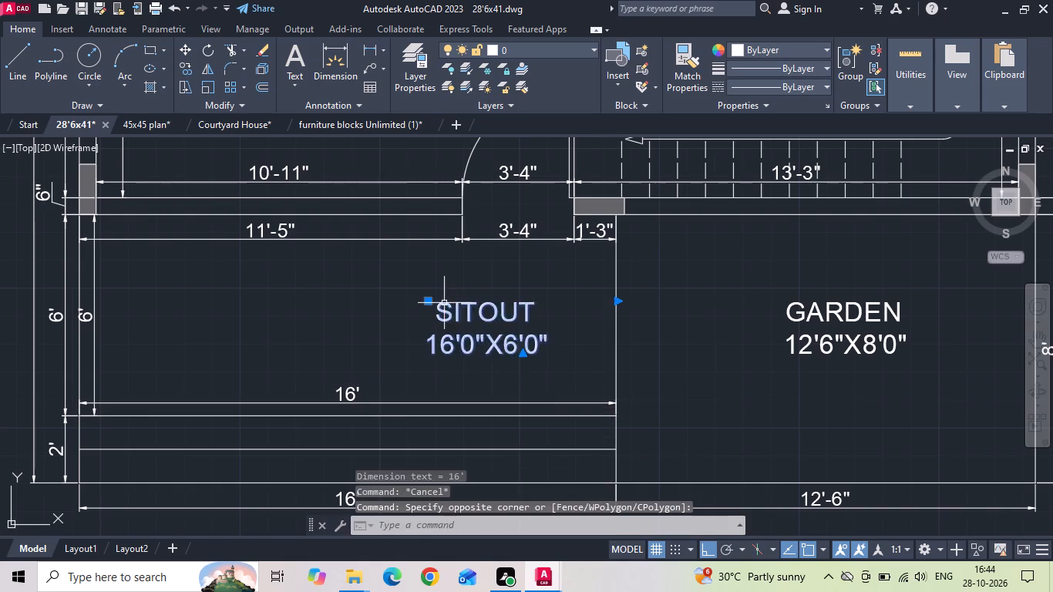
right_click(444, 303)
left_click(480, 281)
left_click(729, 324)
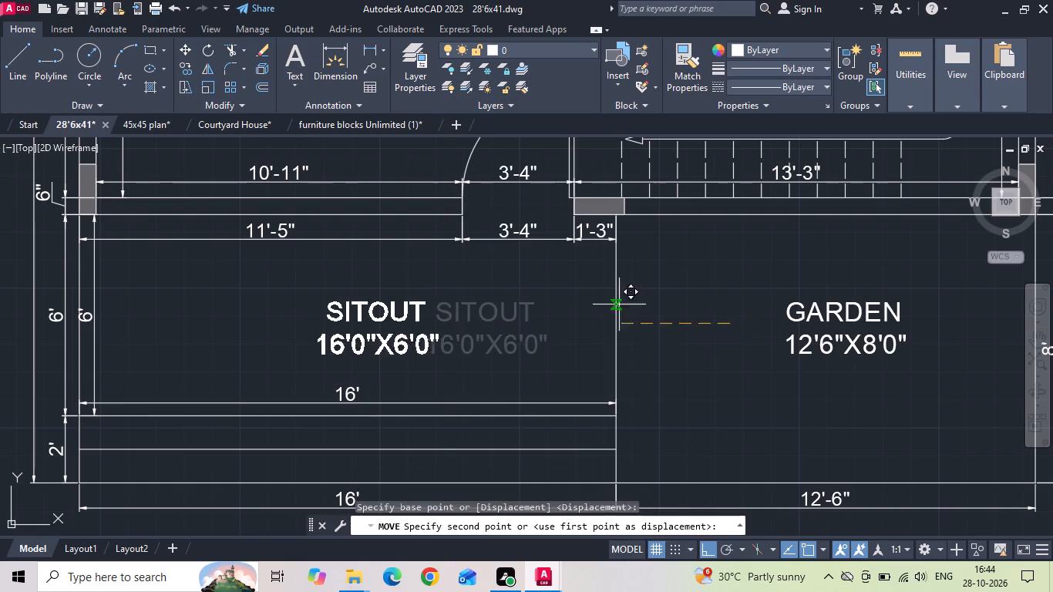
left_click(560, 307)
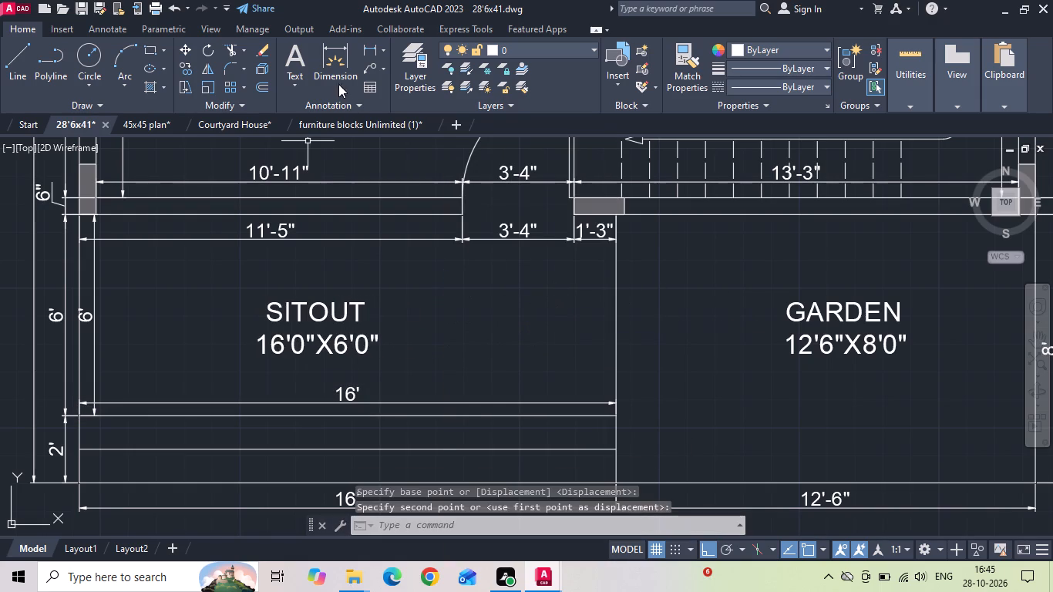
Add a vertical linear dimension for the SITOUT's depth, placed just inside the line dividing it from the GARDEN.
left_click(362, 46)
scroll(611, 230, "up", 2)
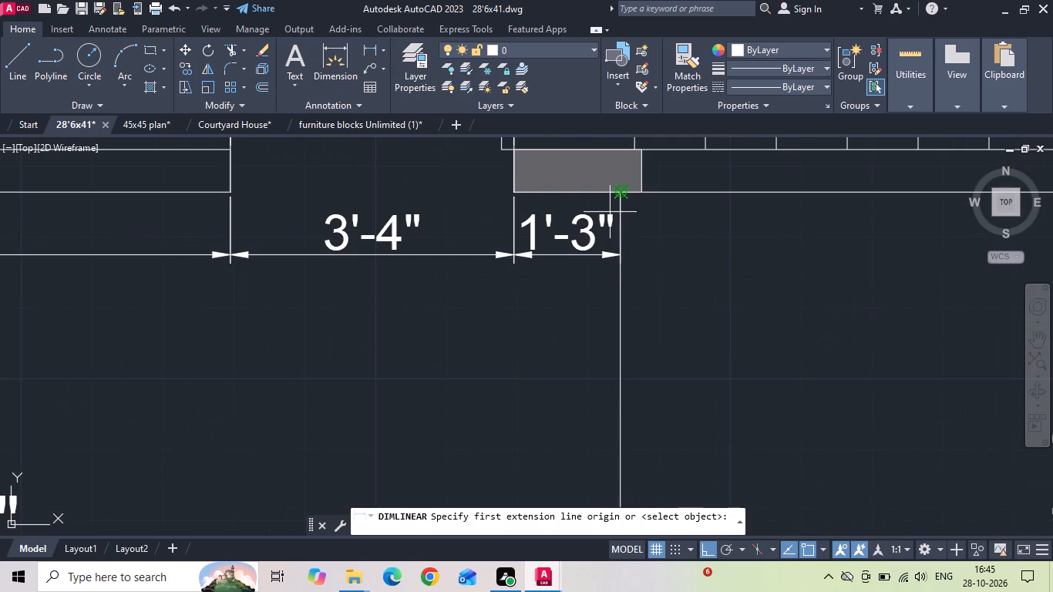
left_click(621, 190)
scroll(620, 192, "down", 2)
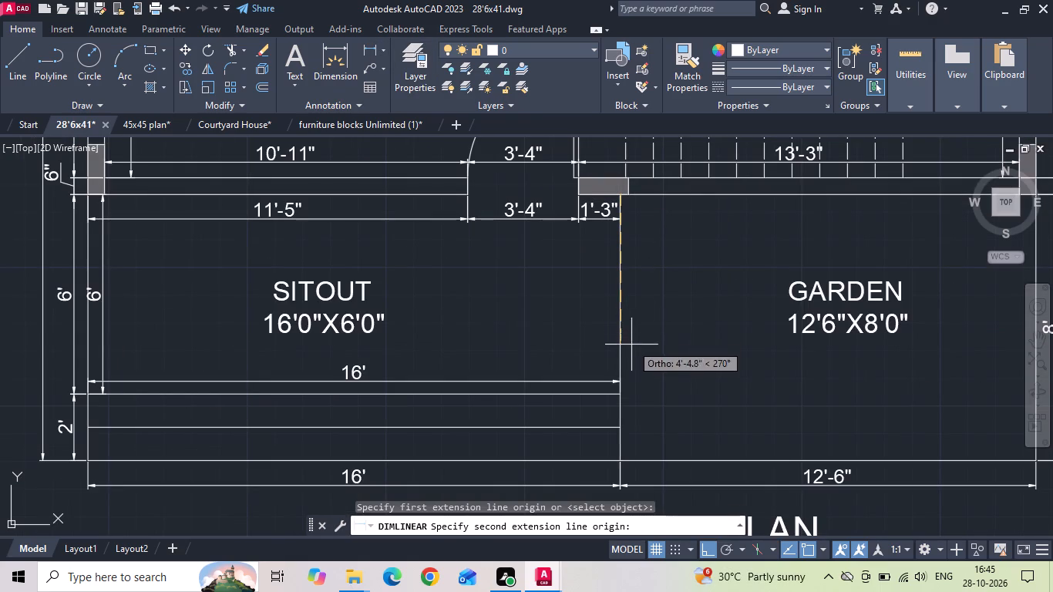
left_click(622, 396)
left_click(601, 332)
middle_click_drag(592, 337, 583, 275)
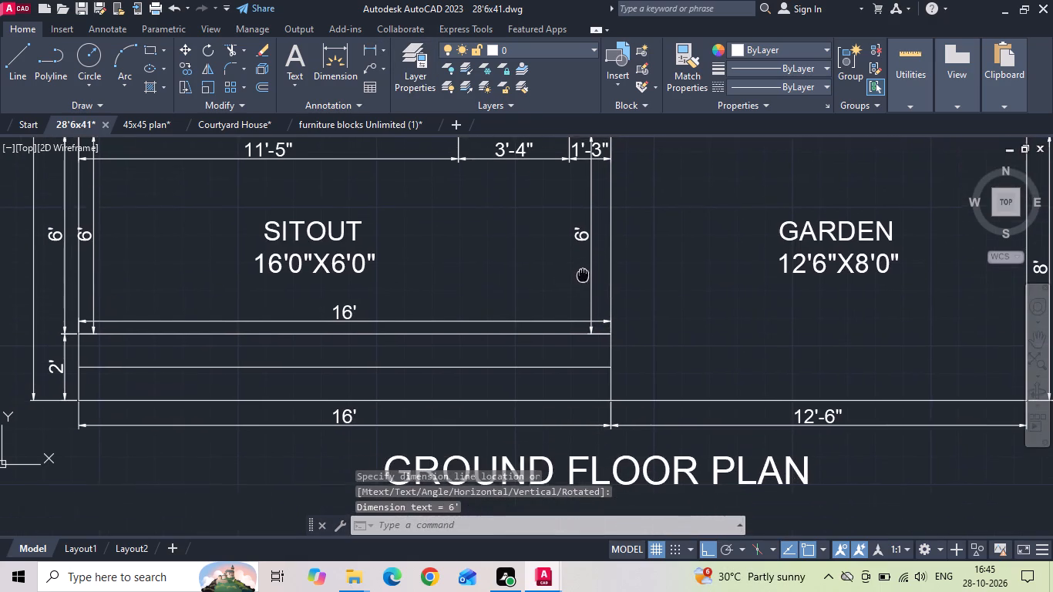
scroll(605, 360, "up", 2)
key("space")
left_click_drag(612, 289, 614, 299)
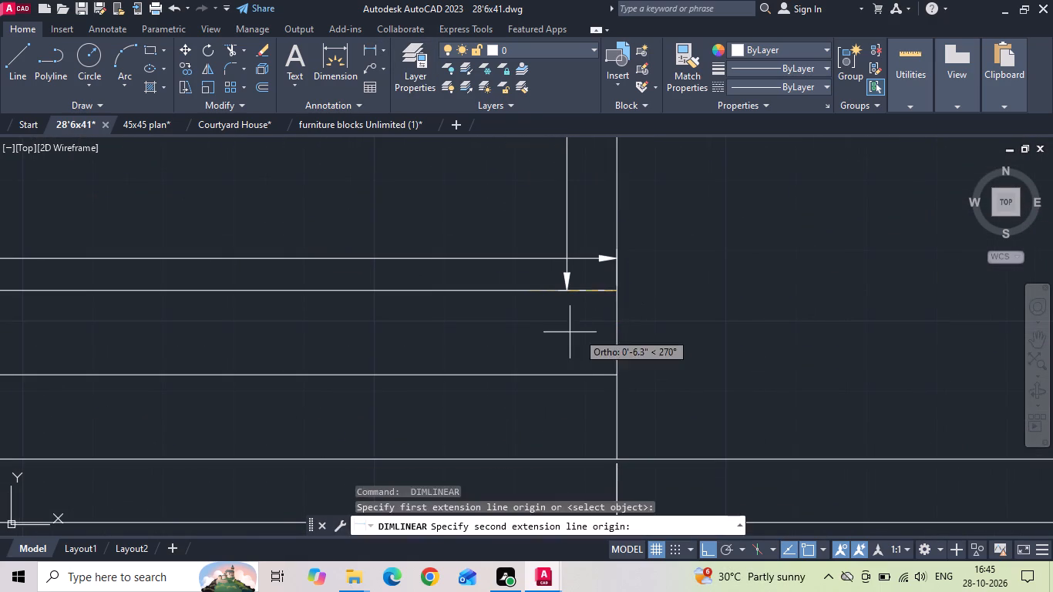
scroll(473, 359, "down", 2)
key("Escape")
Add a linear dimension for the GARDEN's full width, placed just above its lower boundary line.
key("space")
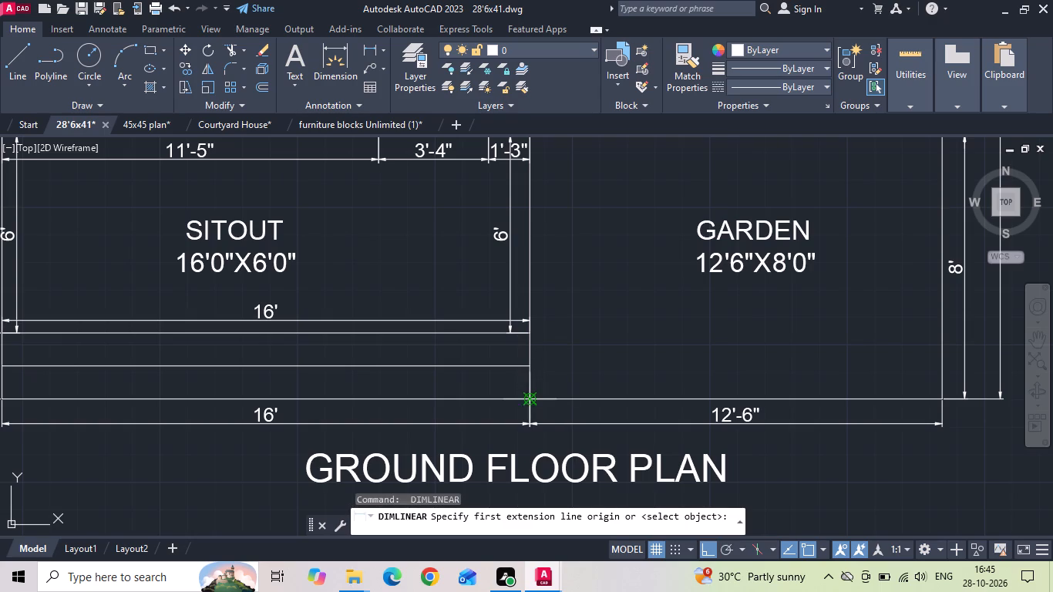
left_click_drag(533, 399, 545, 398)
left_click(940, 399)
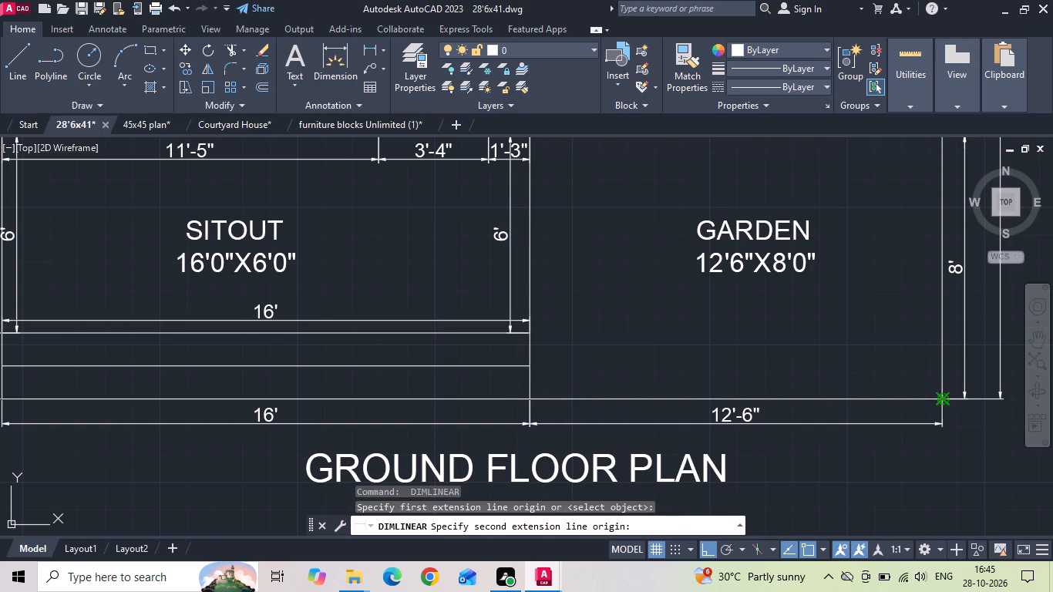
left_click(933, 382)
Add a vertical linear dimension for the GARDEN's depth, placed just inside its outer side boundary.
key("space")
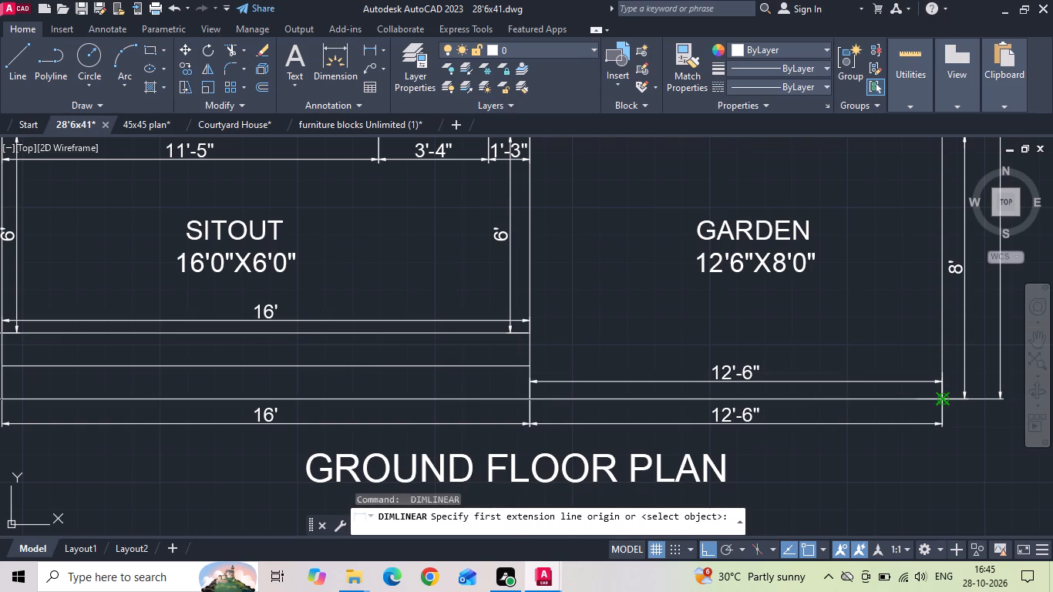
left_click(945, 401)
middle_click_drag(910, 325, 618, 380)
scroll(616, 381, "down", 1)
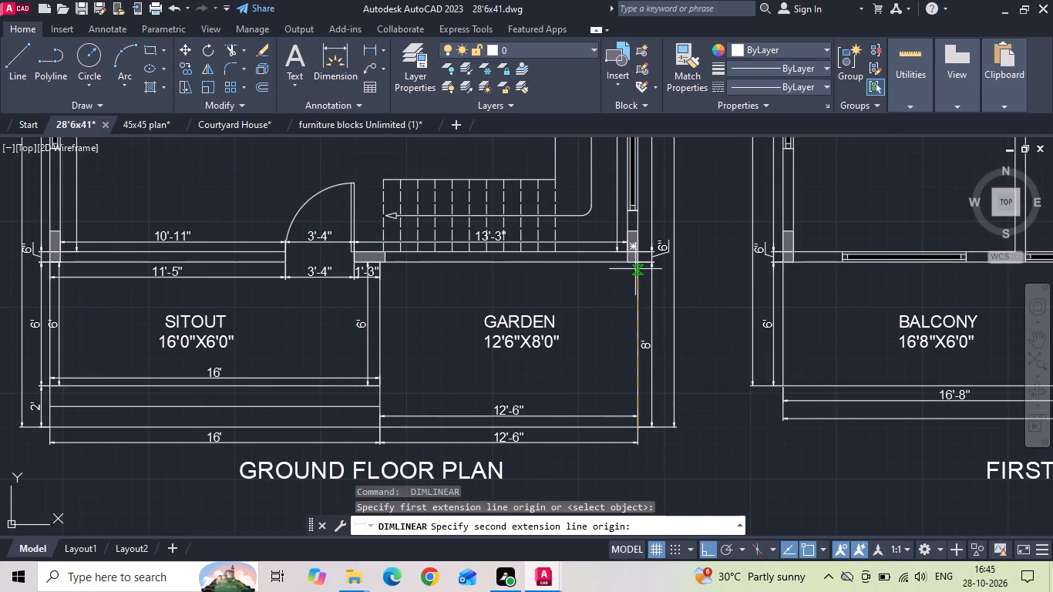
left_click_drag(638, 264, 637, 271)
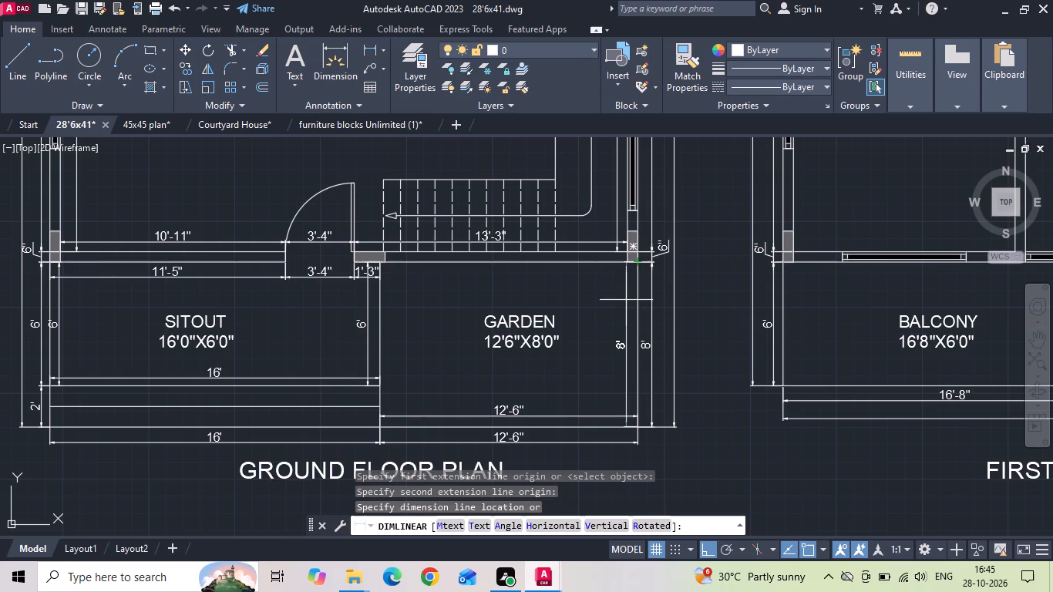
left_click(626, 300)
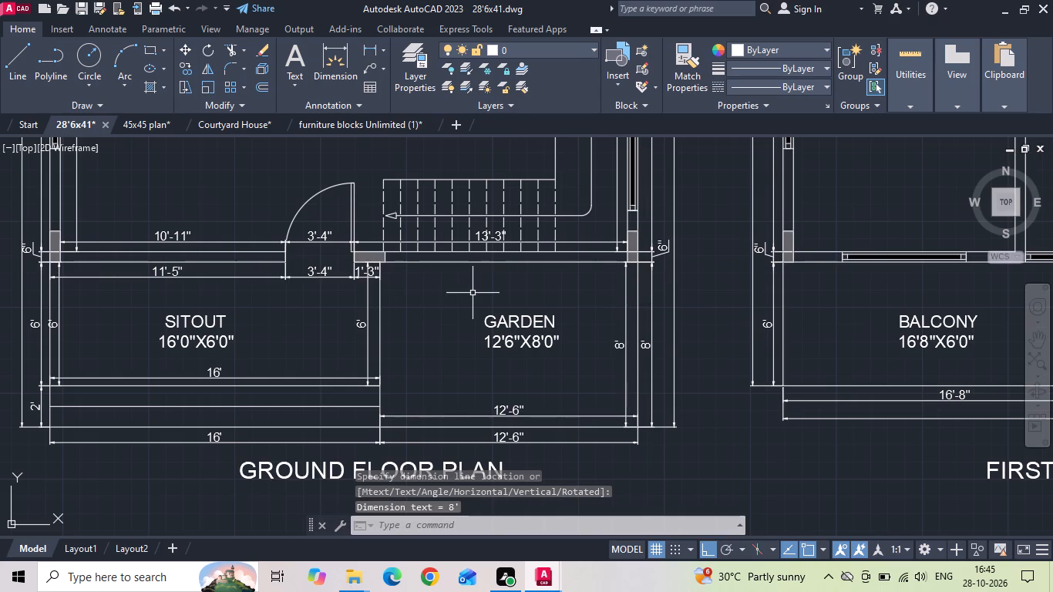
Save the drawing.
key("ctrl+s")
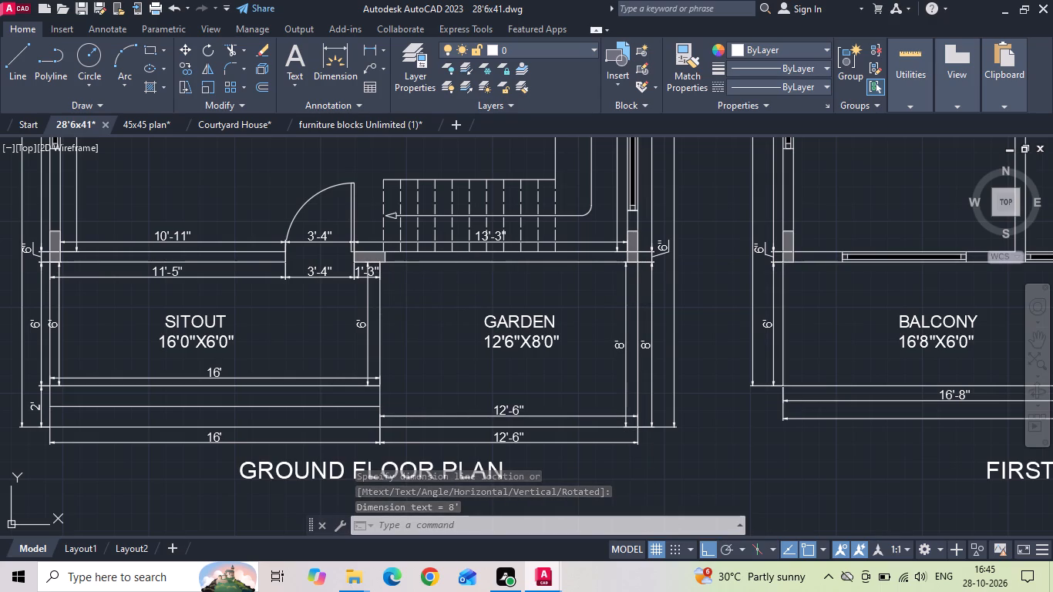
key("ctrl+s")
Add a linear dimension for the first-floor BALCONY's width up to the staircase, placed just below the bedroom wall.
scroll(356, 348, "down", 2)
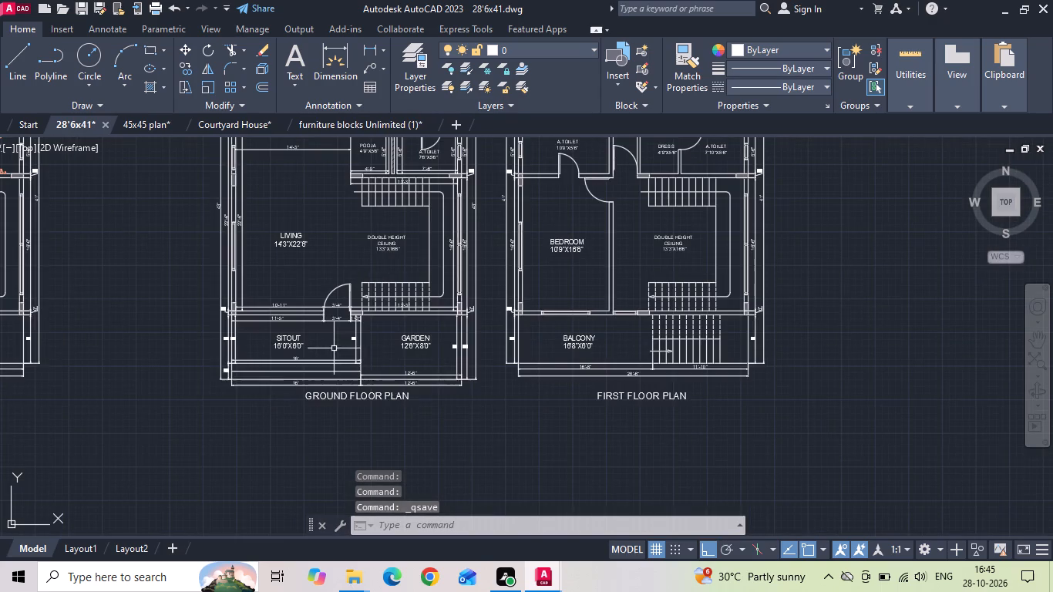
scroll(653, 333, "up", 2)
middle_click(556, 343)
scroll(550, 341, "up", 1)
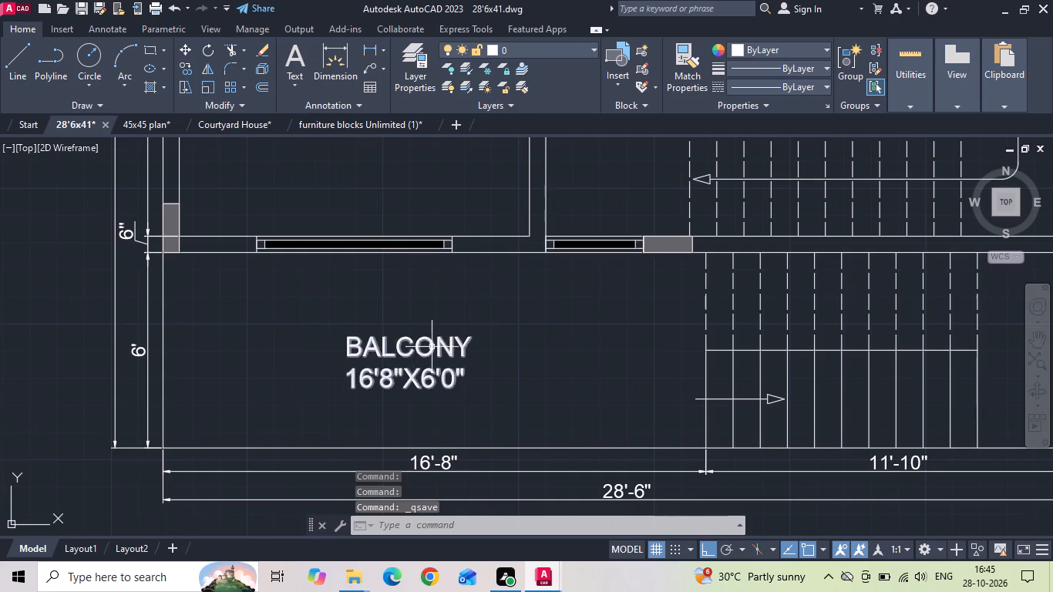
key("space")
type("DLI")
key("space")
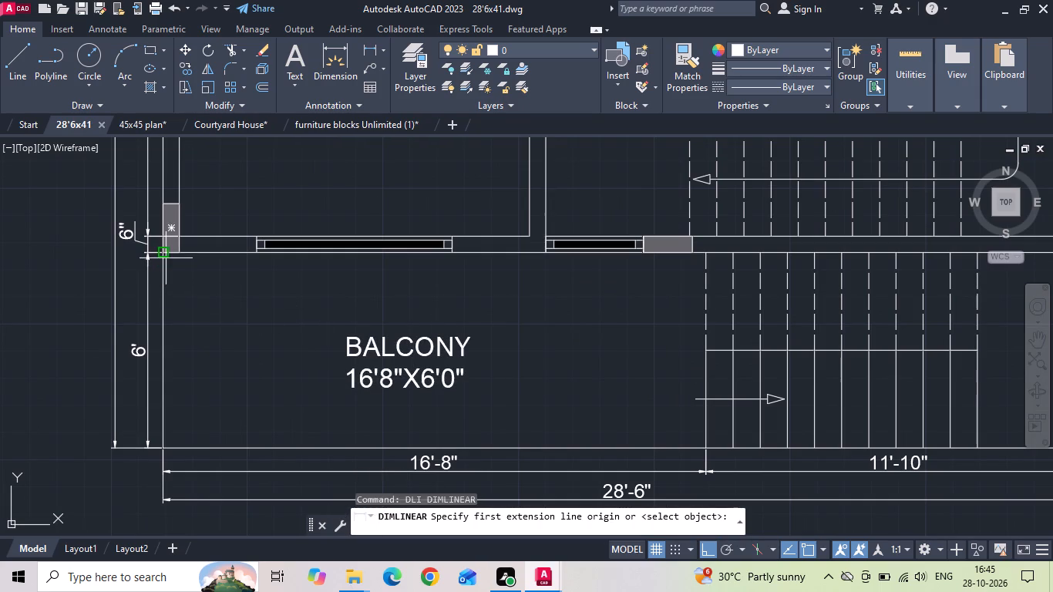
left_click(163, 257)
left_click(704, 251)
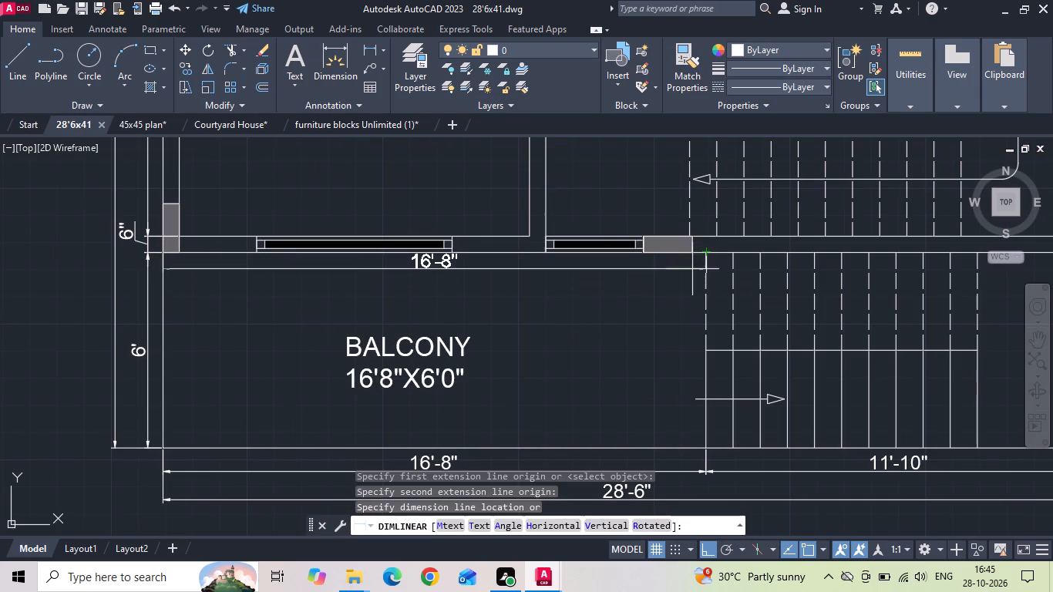
left_click(683, 278)
Add a vertical linear dimension for the BALCONY's depth, placed just inside its outer side edge.
key("space")
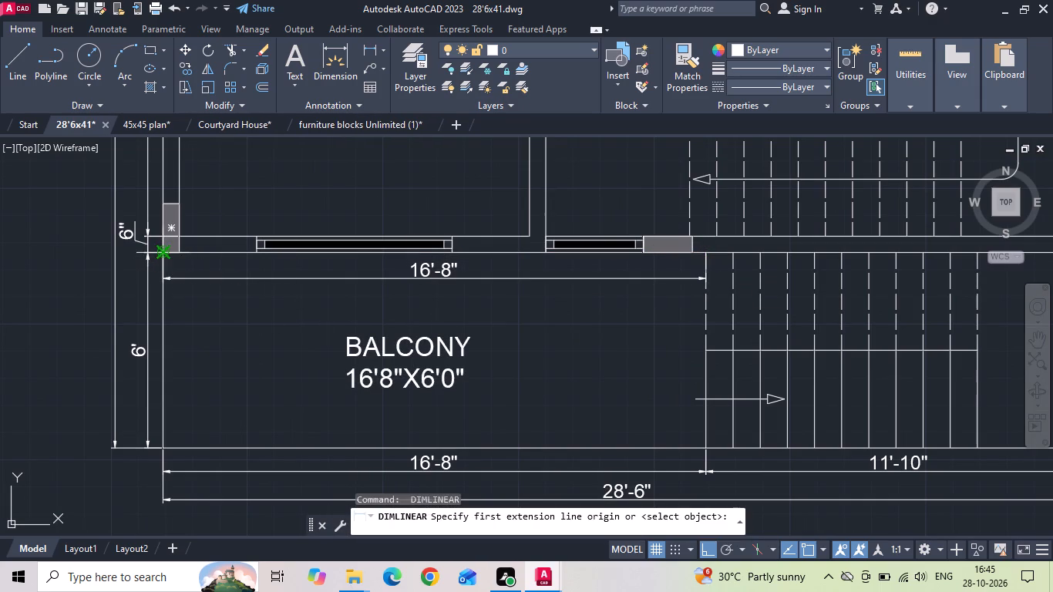
left_click_drag(163, 254, 167, 264)
left_click(165, 446)
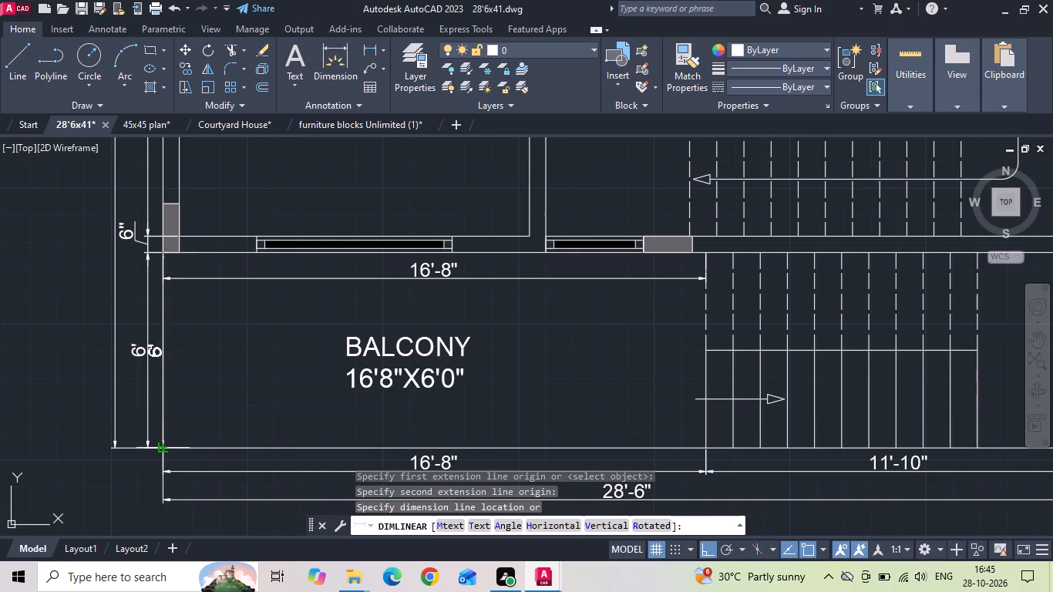
left_click(181, 395)
Dimension the landing between the balcony staircase's last tread and the outer edge, placed near the balcony's lower line.
scroll(180, 392, "down", 1)
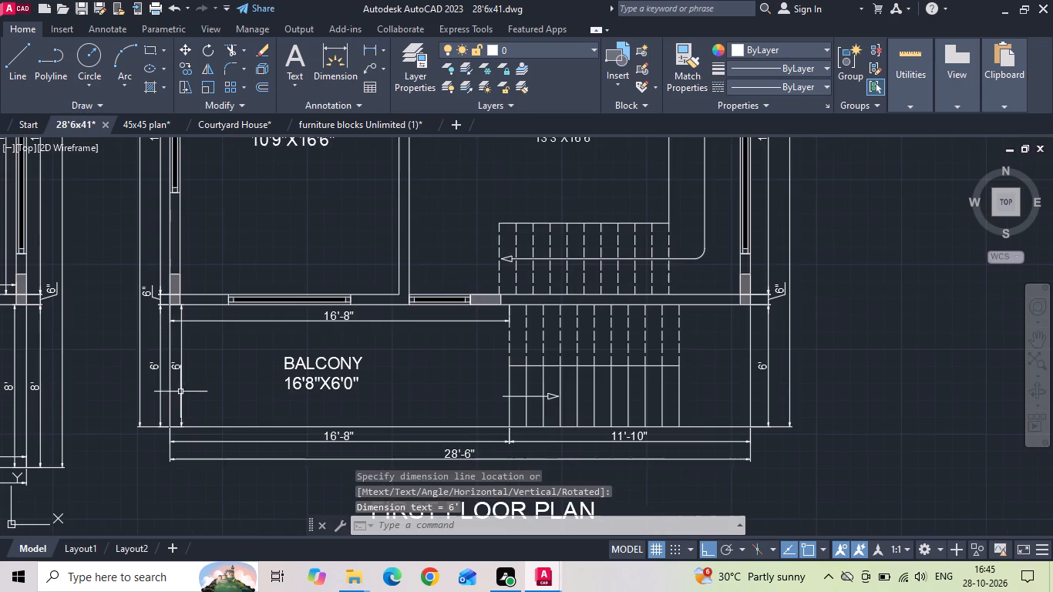
scroll(678, 427, "up", 1)
key("space")
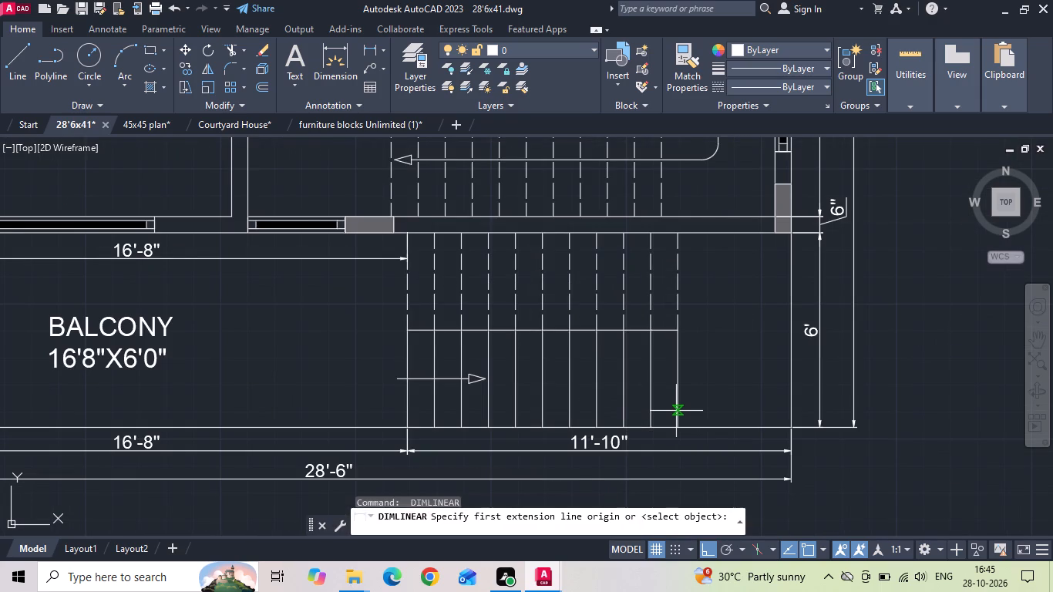
left_click(677, 408)
left_click(794, 405)
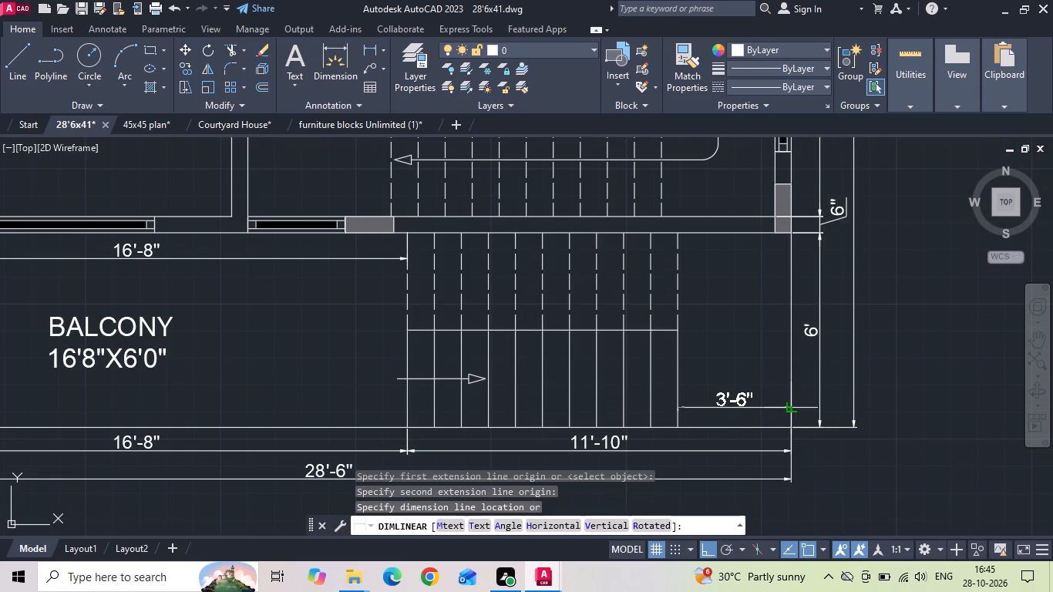
left_click(792, 404)
left_click(792, 404)
Add a vertical linear dimension across the balcony staircase's solid-line flight, from its dividing line to the balcony's lower edge.
key("space")
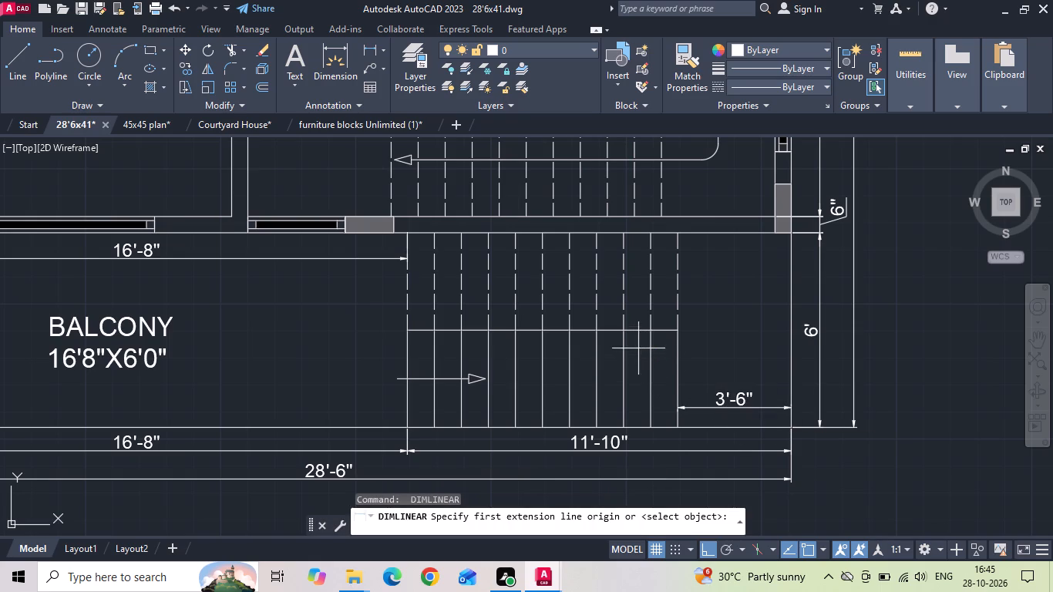
left_click(636, 336)
left_click(640, 432)
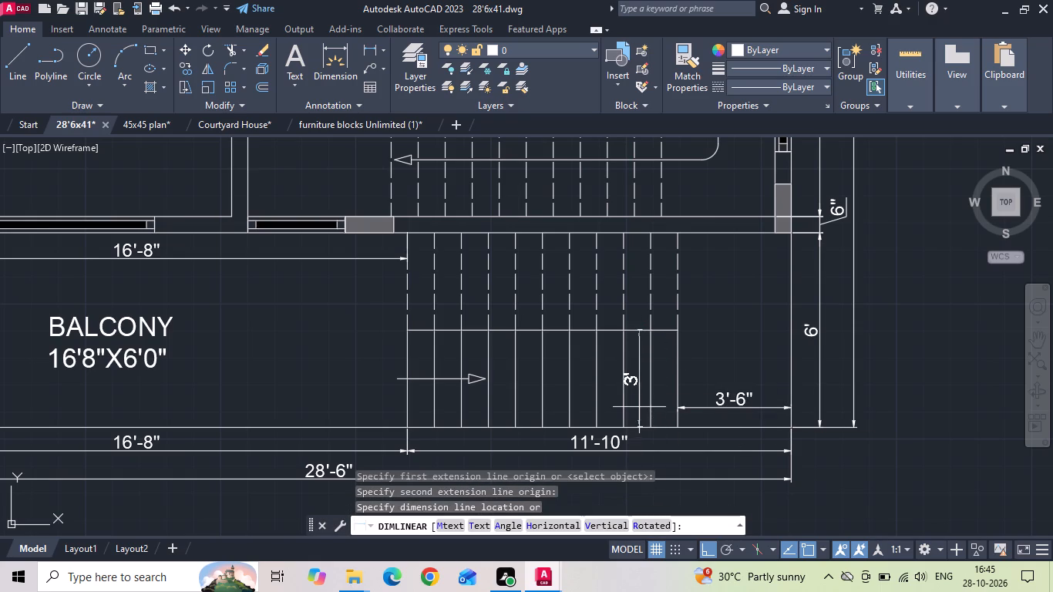
scroll(638, 398, "up", 2)
left_click(644, 381)
Dimension the width of the ground floor's upper stair flight vertically, placed just beside its first tread.
scroll(635, 416, "down", 1)
middle_click_drag(540, 338, 540, 343)
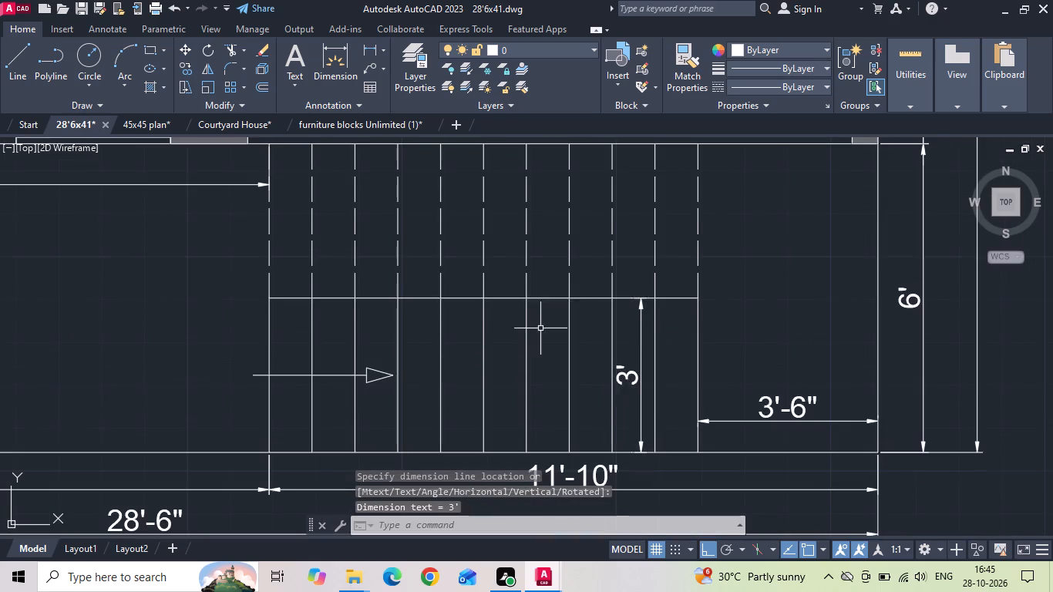
middle_click_drag(540, 343, 546, 401)
scroll(526, 428, "down", 1)
middle_click_drag(525, 311, 547, 421)
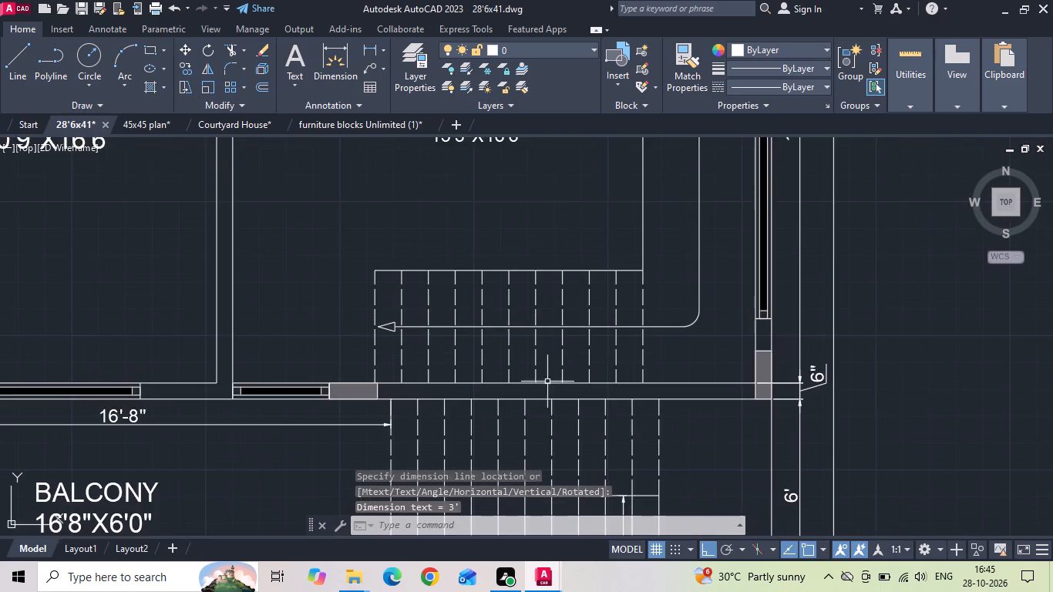
scroll(574, 308, "down", 2)
middle_click_drag(65, 257, 103, 278)
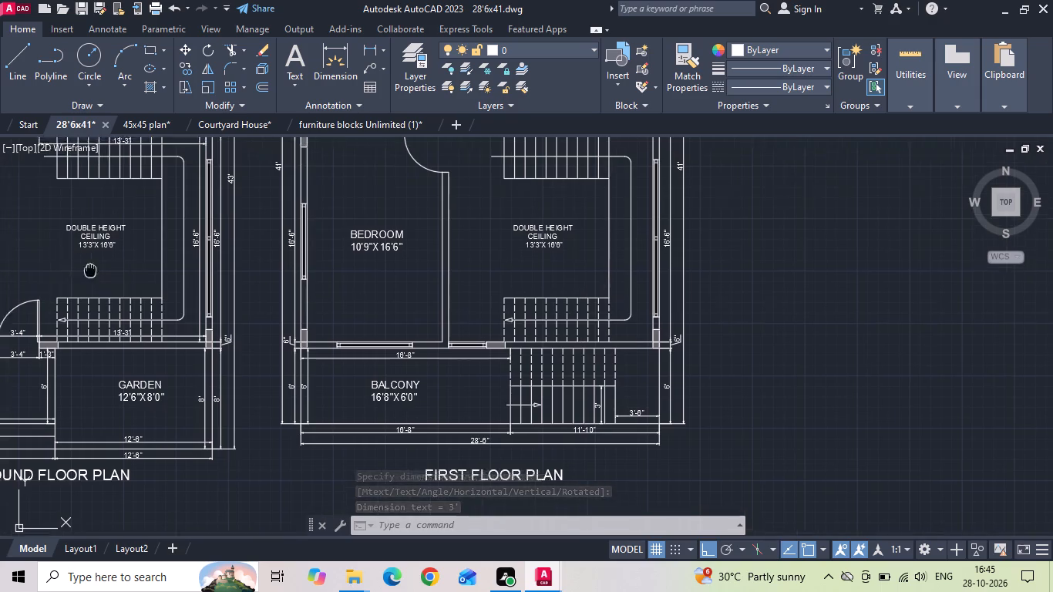
middle_click_drag(103, 278, 210, 351)
scroll(180, 224, "up", 2)
scroll(217, 280, "up", 2)
key("space")
middle_click_drag(217, 230, 224, 267)
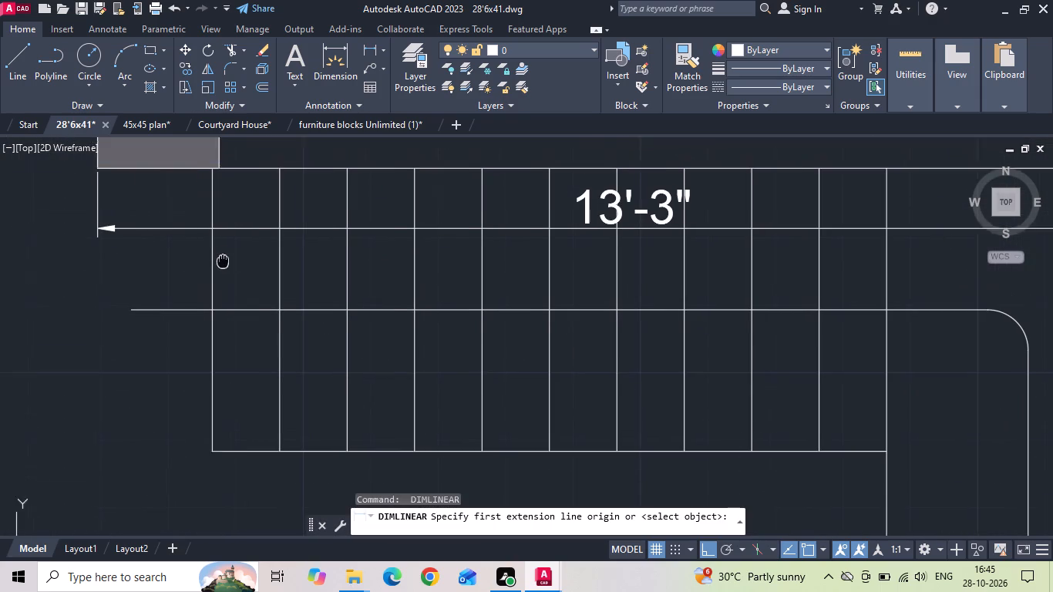
middle_click_drag(224, 267, 224, 268)
left_click_drag(210, 181, 212, 189)
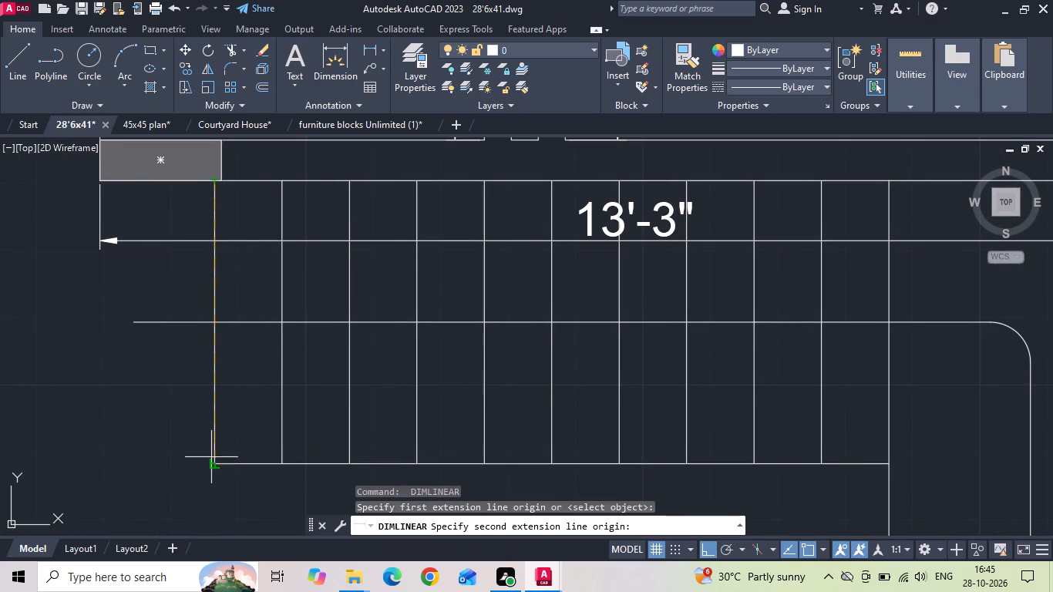
left_click(210, 460)
left_click(183, 405)
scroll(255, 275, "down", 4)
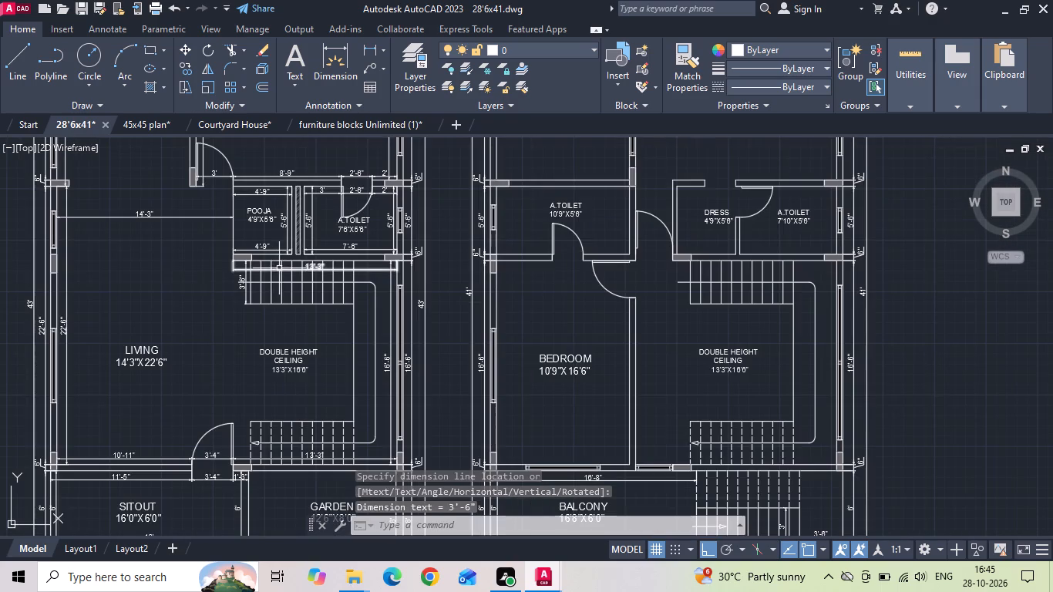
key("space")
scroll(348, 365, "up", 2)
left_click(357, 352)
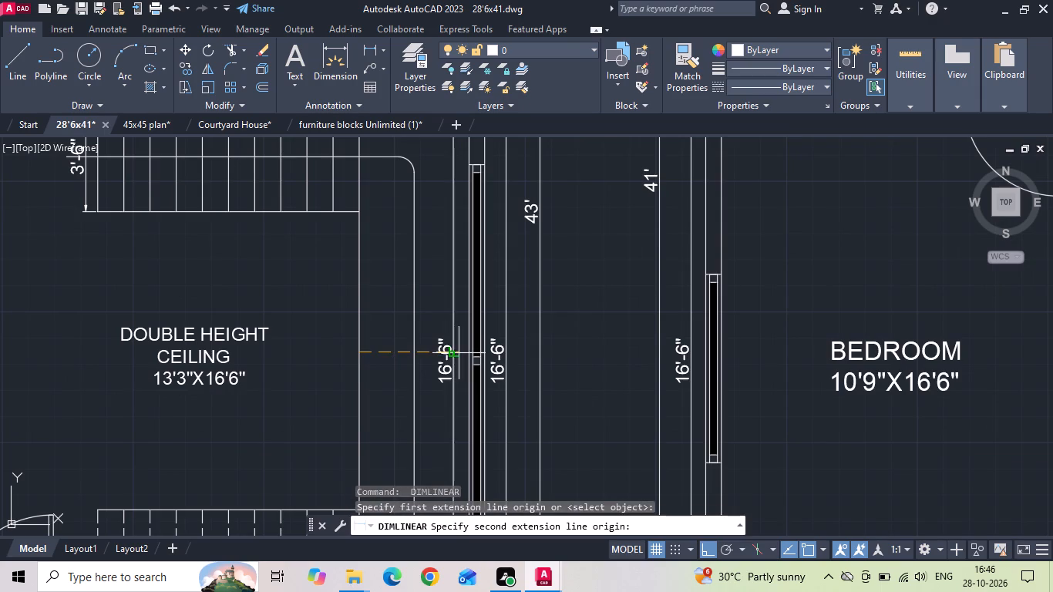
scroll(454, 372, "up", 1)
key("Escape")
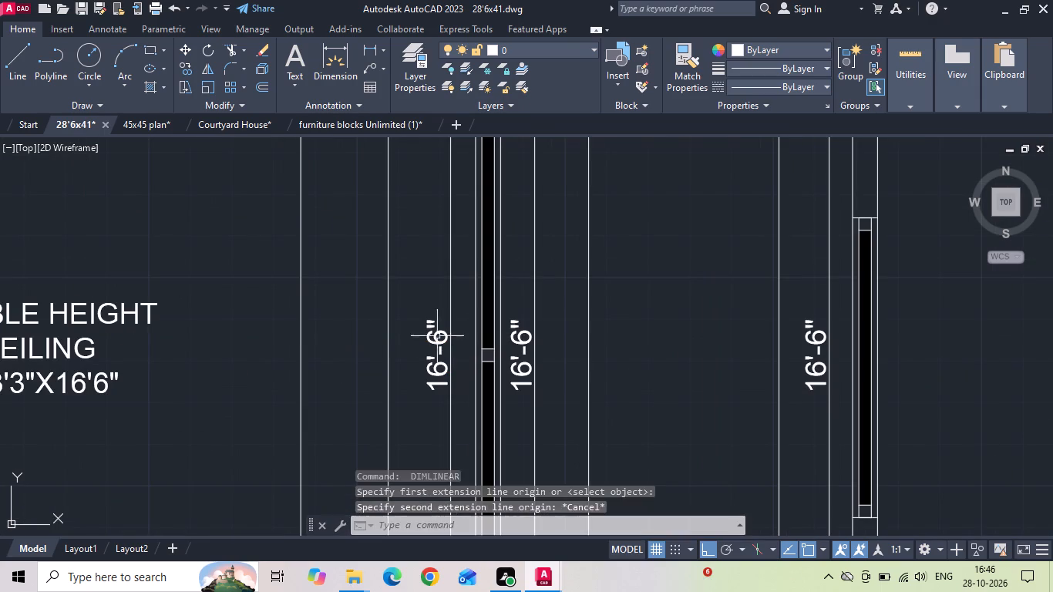
Add a horizontal linear dimension from the ground-floor staircase's inner edge to the window wall beside the double height ceiling.
key("space")
left_click(304, 220)
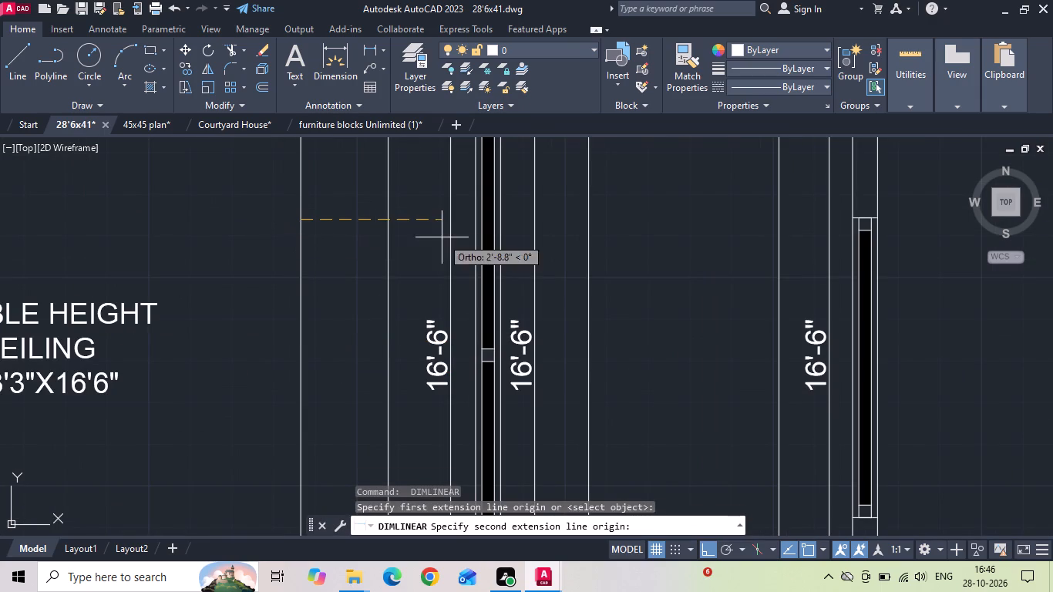
scroll(458, 343, "down", 1)
scroll(462, 246, "up", 1)
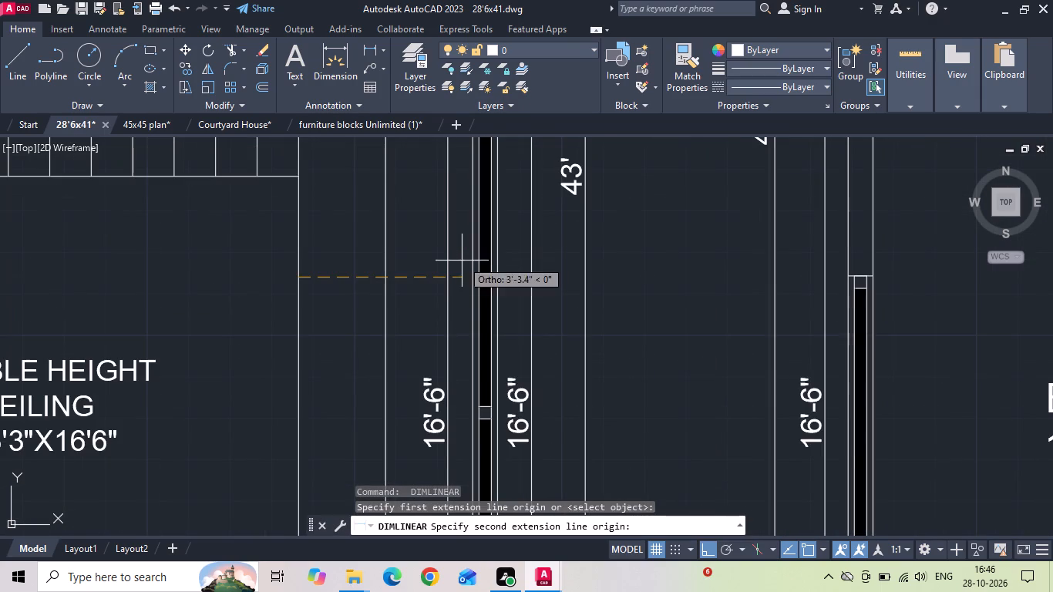
left_click(471, 277)
double_click(471, 277)
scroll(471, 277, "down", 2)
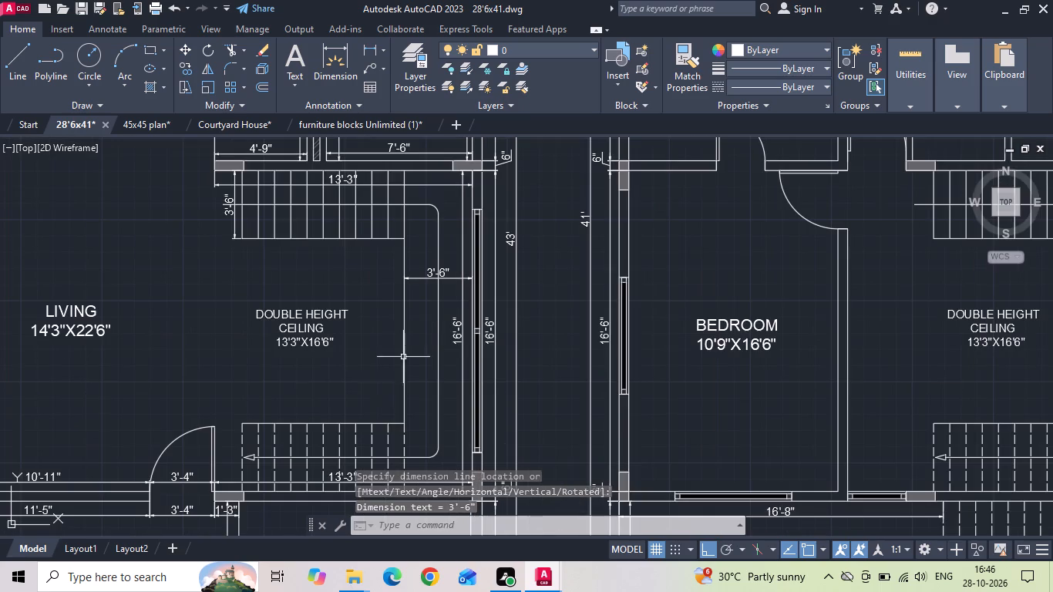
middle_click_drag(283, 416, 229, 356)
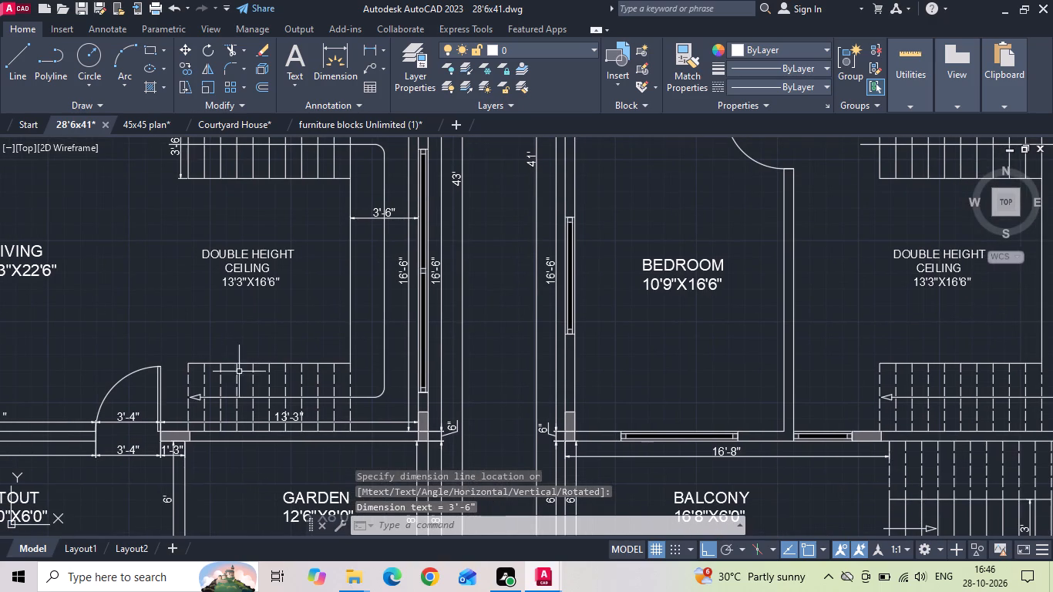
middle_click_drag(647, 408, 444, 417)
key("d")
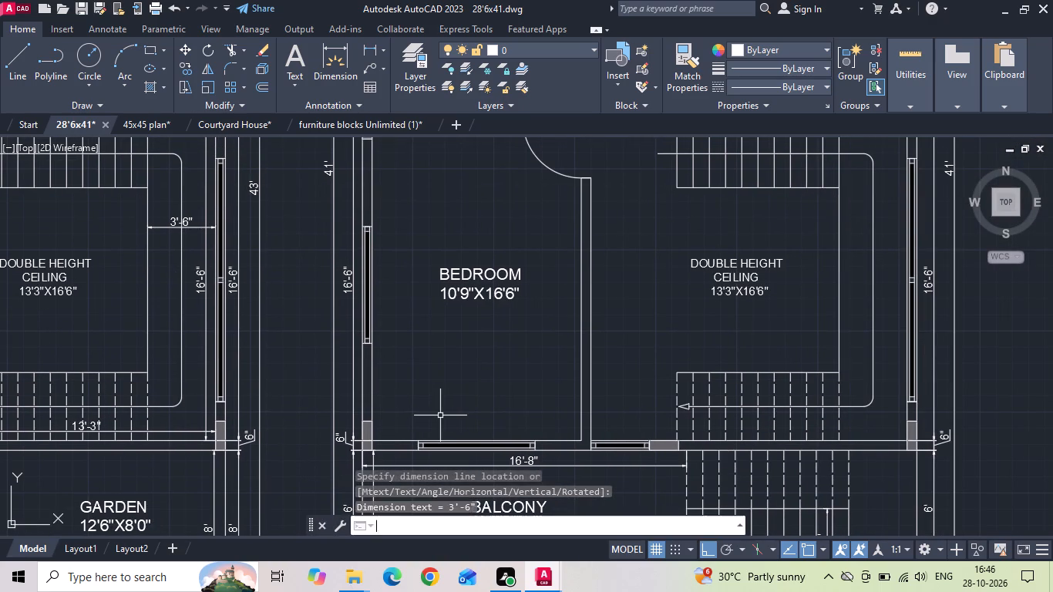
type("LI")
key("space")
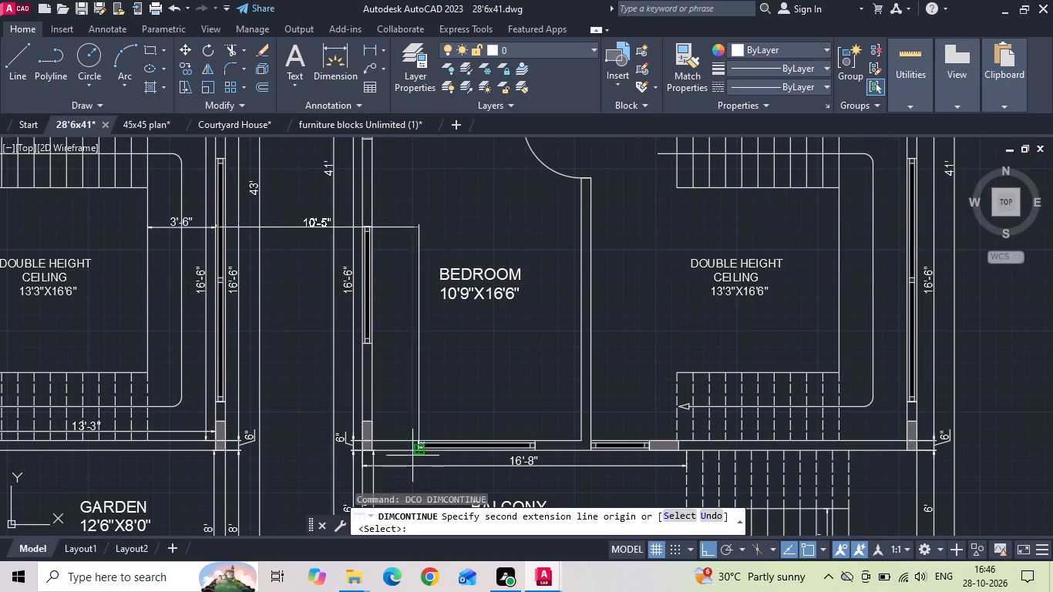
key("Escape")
Add a horizontal linear dimension across the 10'9"X16'6" bedroom's inside width, placed just above its balcony-side wall.
type("DLI")
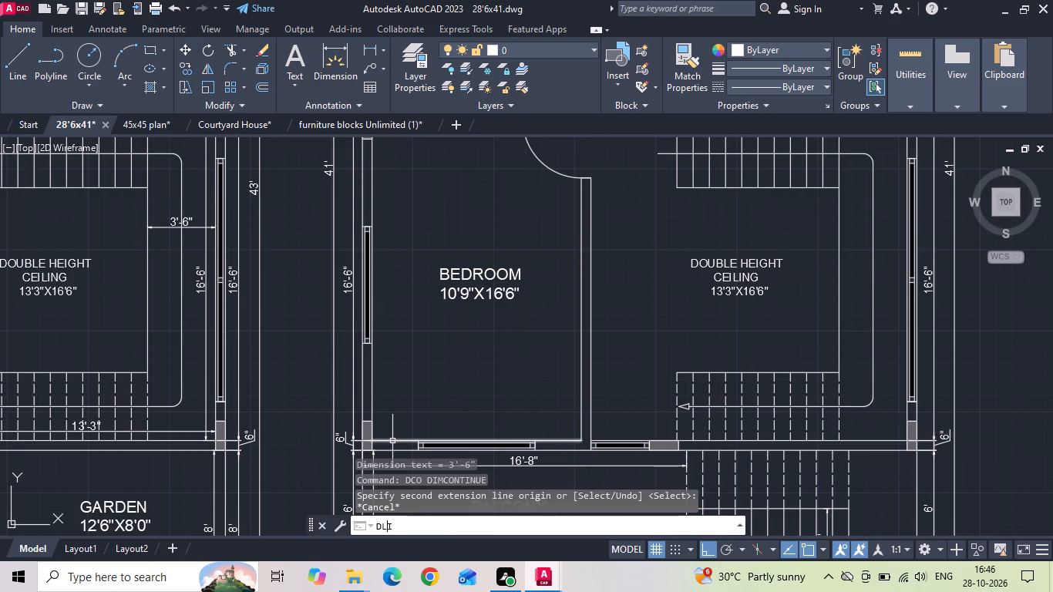
key("space")
scroll(432, 438, "up", 2)
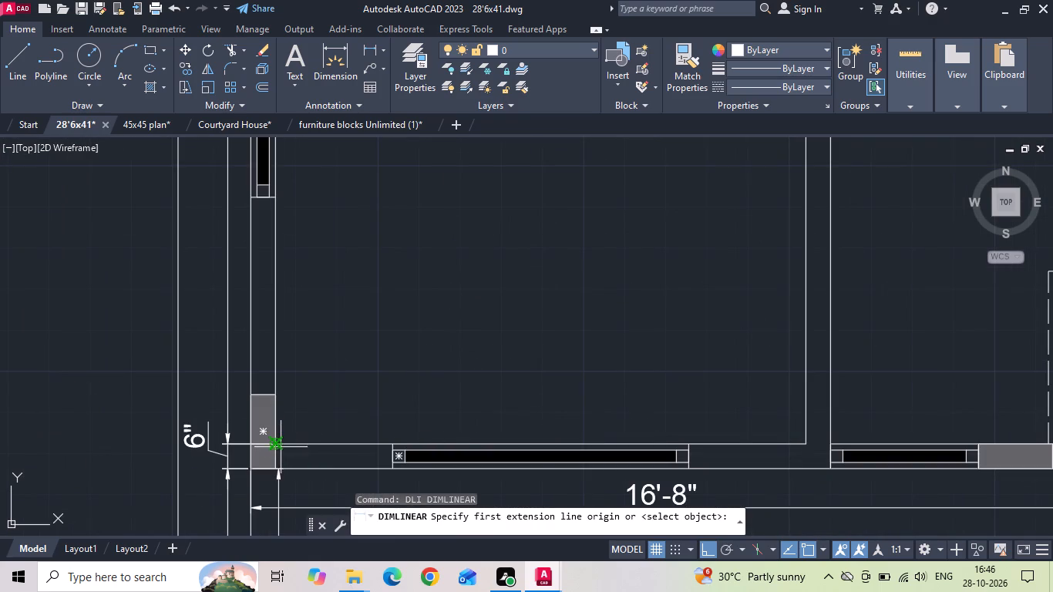
left_click(278, 441)
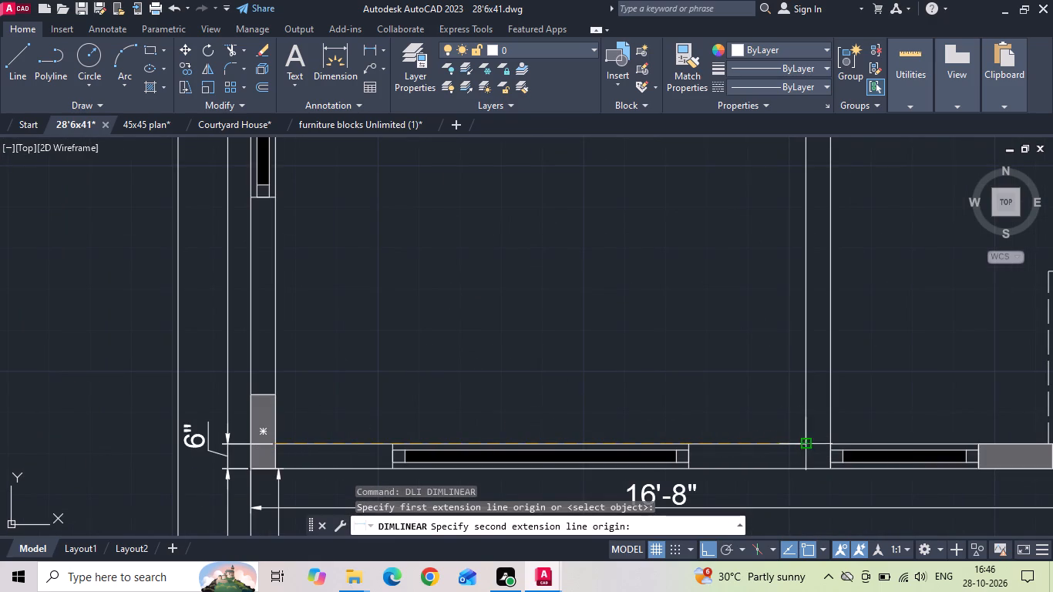
left_click(806, 442)
left_click(798, 425)
Add a vertical linear dimension along the bedroom's inside length, placed beside the outer window wall.
key("space")
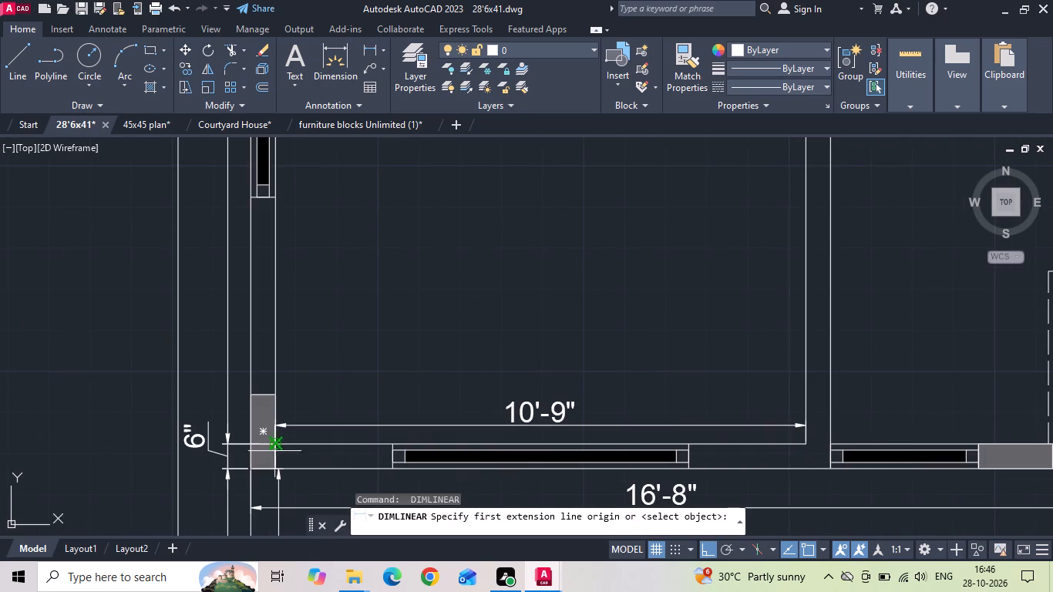
left_click(281, 444)
scroll(300, 304, "down", 1)
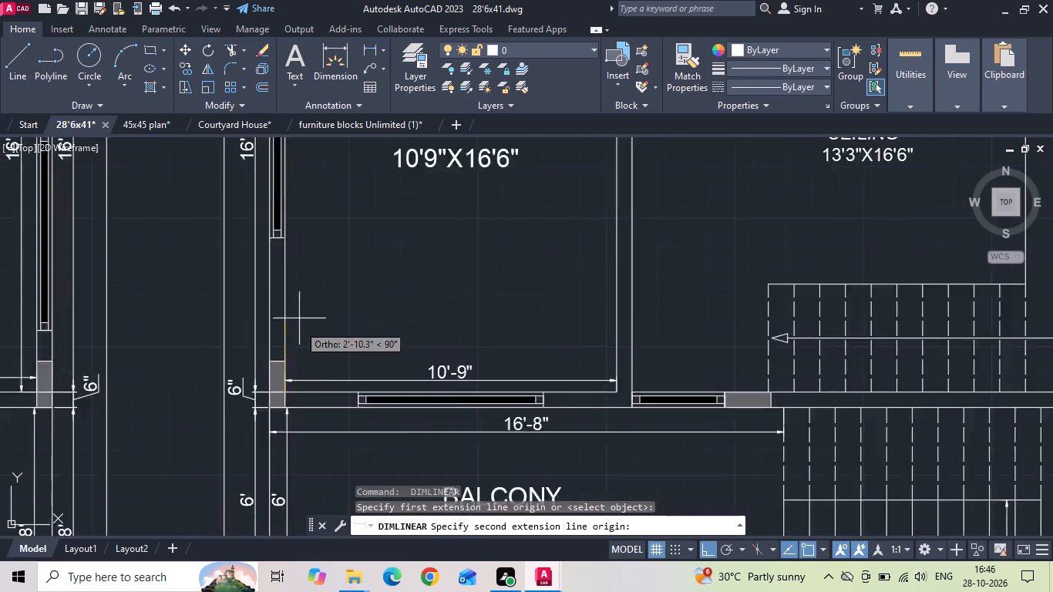
scroll(298, 339, "down", 1)
middle_click_drag(288, 292, 290, 424)
scroll(284, 205, "up", 2)
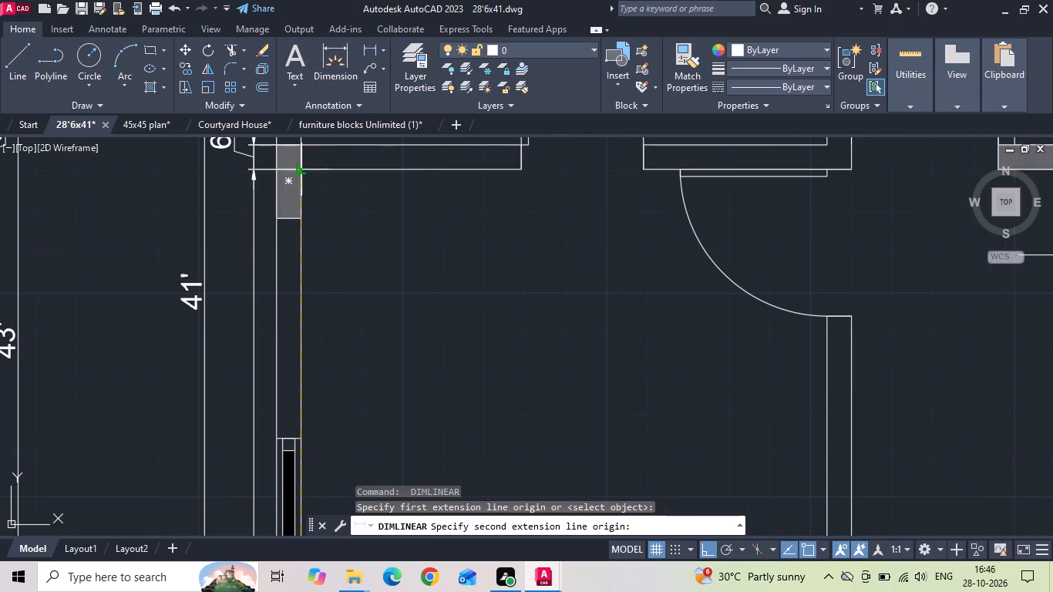
left_click(303, 166)
scroll(322, 205, "down", 2)
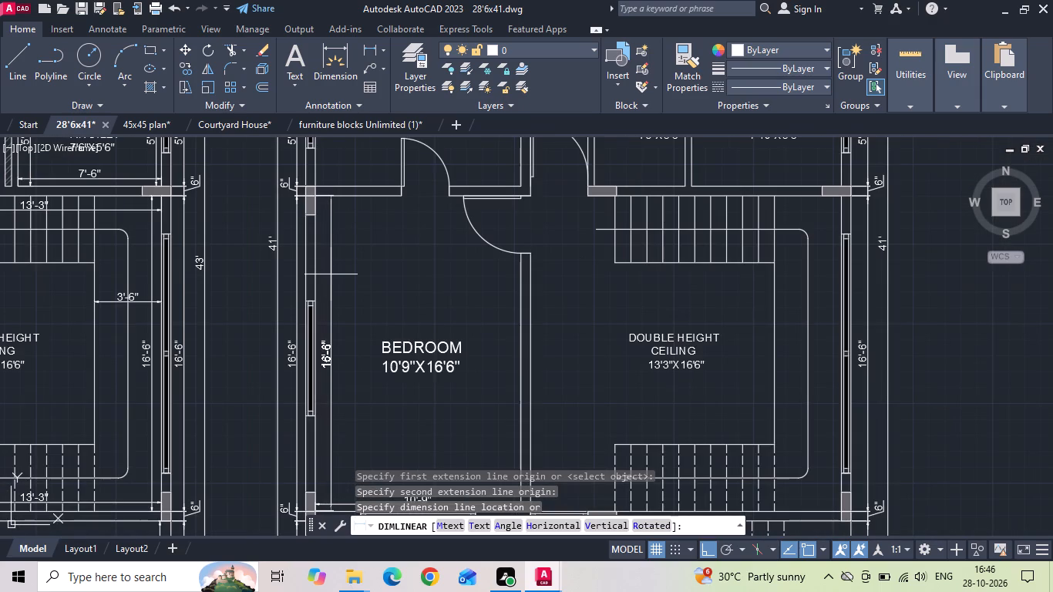
left_click(331, 274)
Dimension the bedroom's toilet-side wall from the outer wall to the toilet door, continuing across the door opening to the wall's far end.
scroll(353, 179, "up", 3)
key("space")
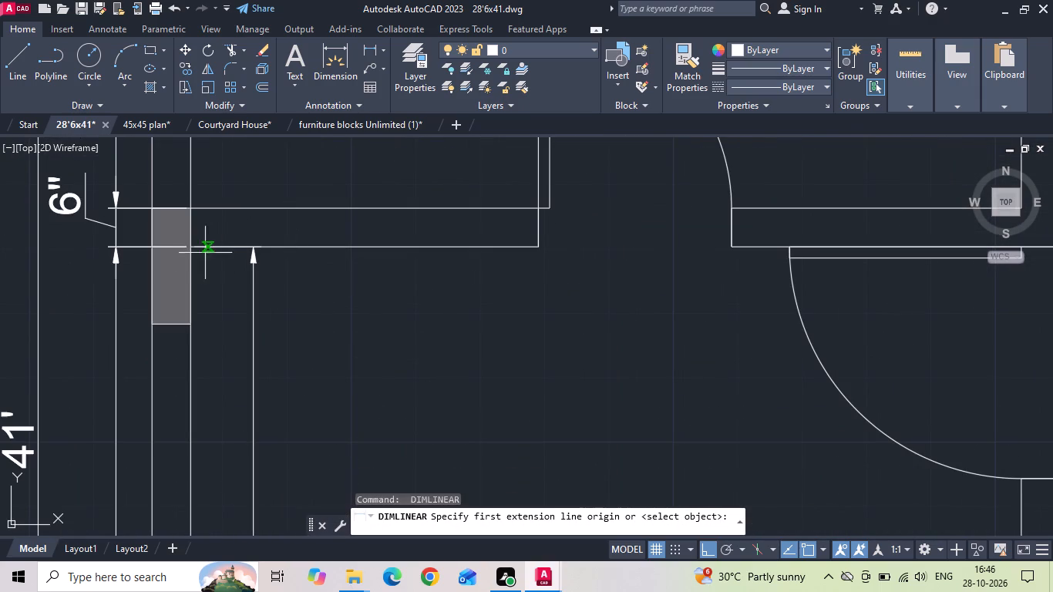
left_click_drag(189, 250, 204, 251)
left_click(540, 248)
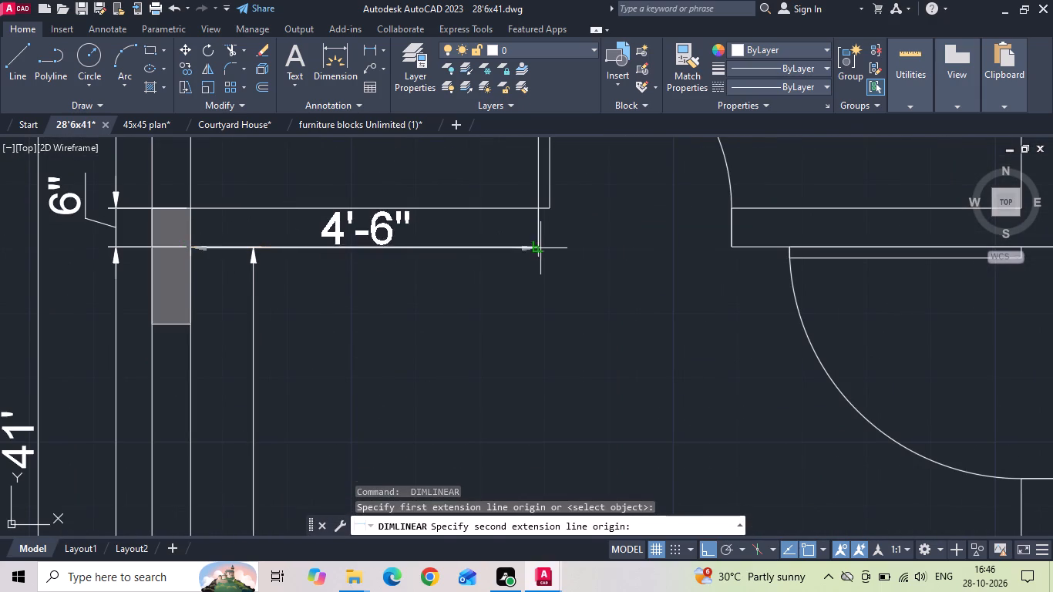
left_click(526, 292)
type("DIMCNT")
key("space")
middle_click_drag(604, 301, 402, 355)
scroll(517, 314, "up", 1)
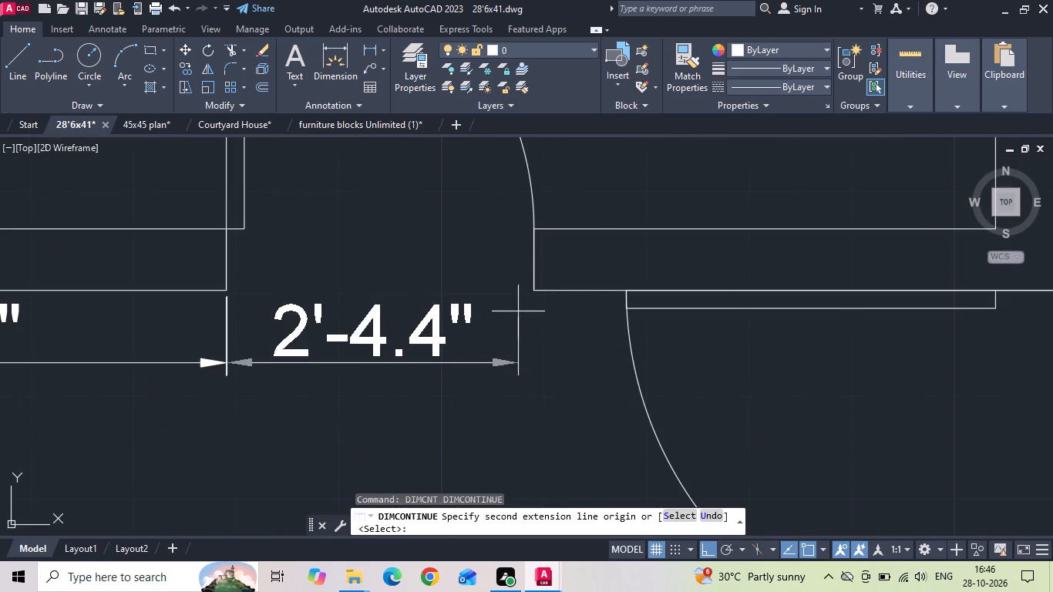
left_click(536, 288)
scroll(418, 312, "down", 1)
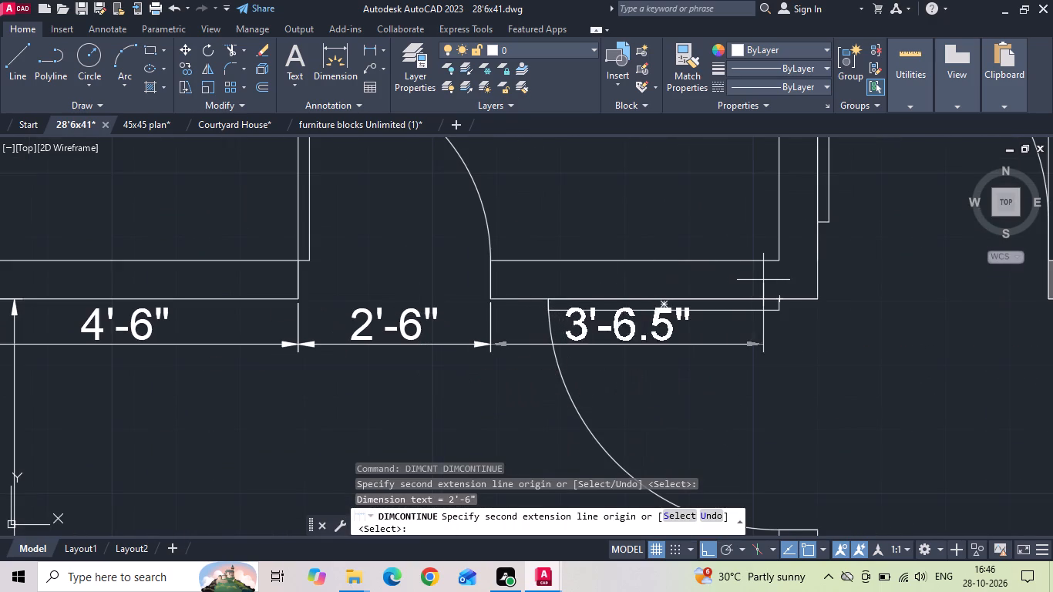
left_click(823, 294)
key("Escape")
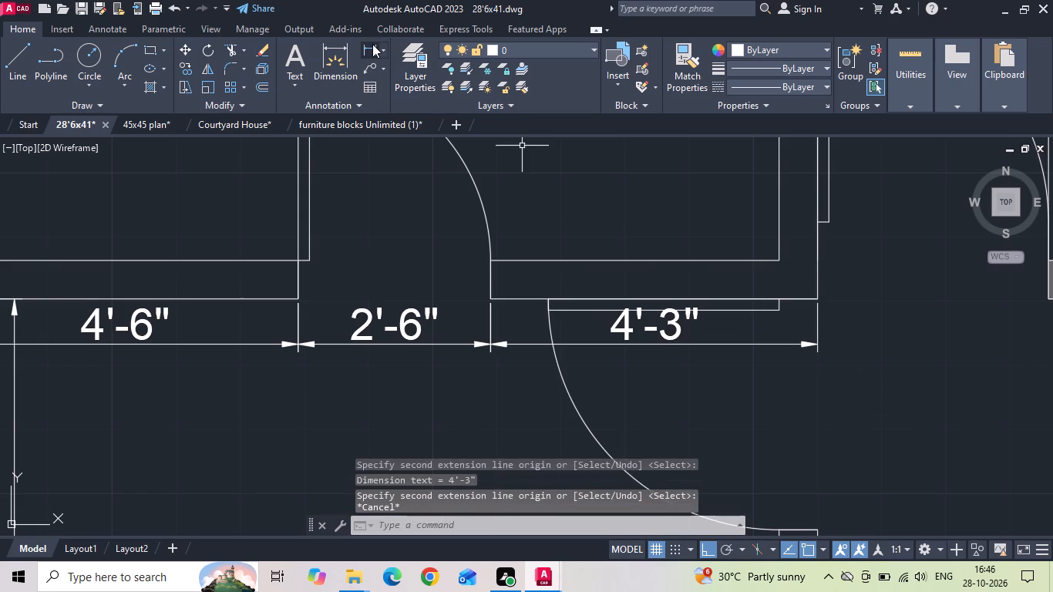
Dimension the bedroom's inner side wall vertically from the balcony-side wall to the door opening, continuing across the opening to the toilet-side wall.
left_click(371, 45)
scroll(382, 133, "down", 1)
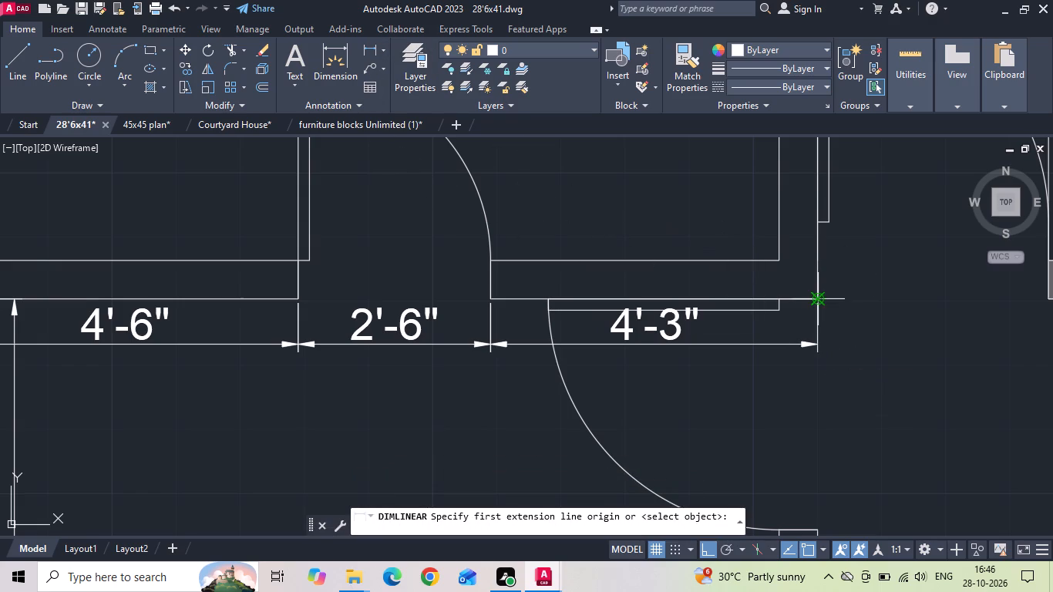
scroll(538, 255, "down", 3)
middle_click_drag(539, 351, 520, 261)
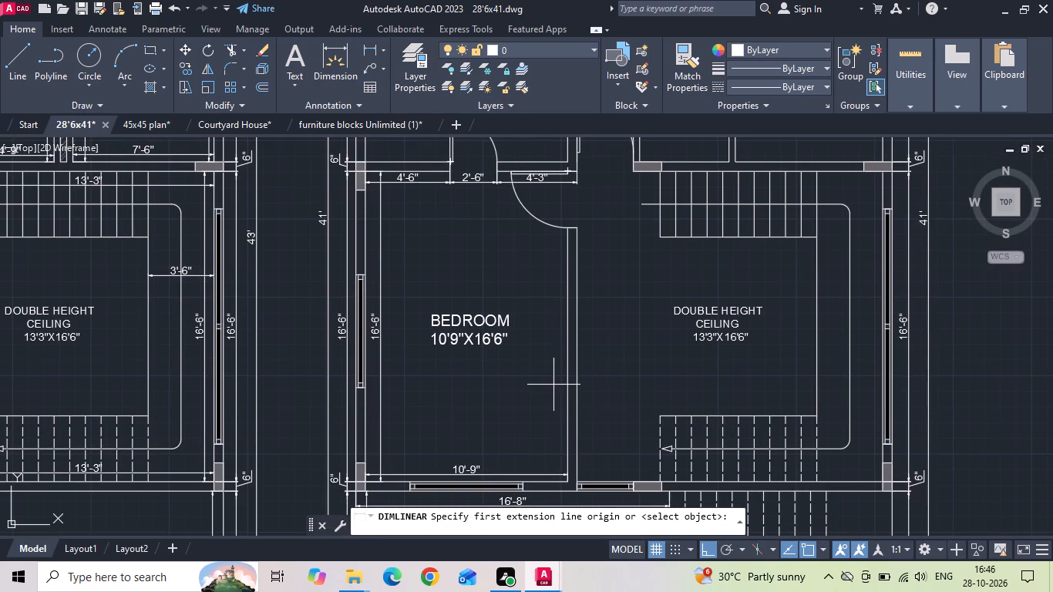
scroll(526, 422, "down", 1)
scroll(553, 458, "up", 2)
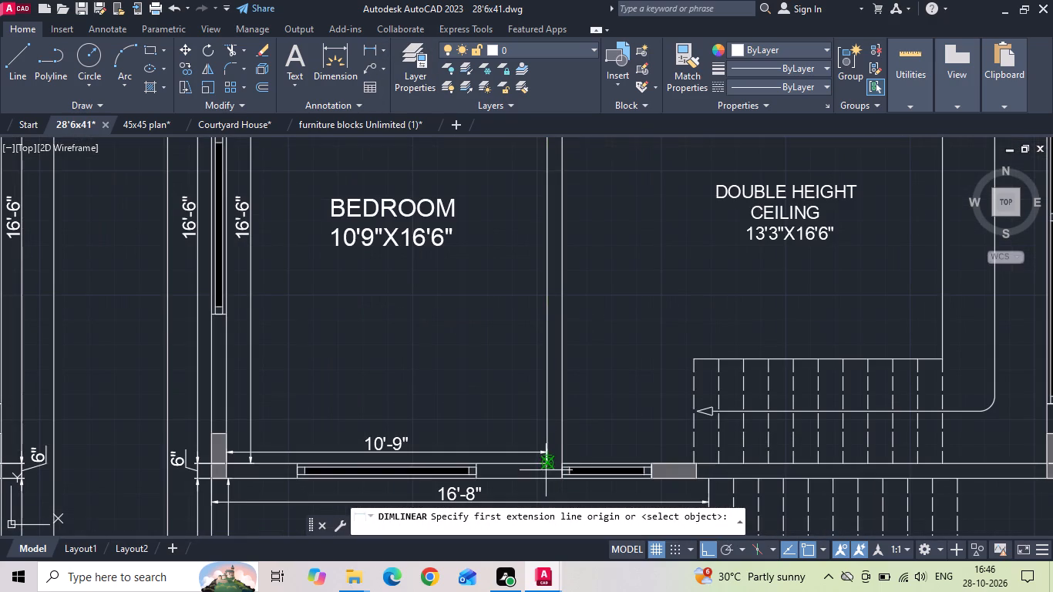
left_click(547, 464)
middle_click_drag(540, 326, 532, 442)
scroll(518, 177, "up", 3)
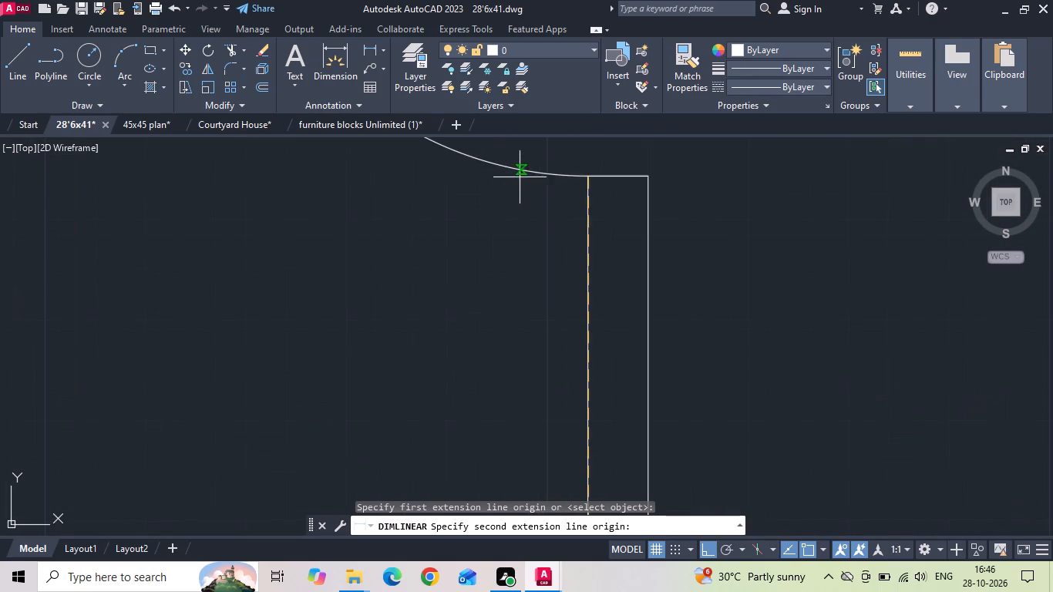
left_click(589, 178)
scroll(577, 195, "down", 3)
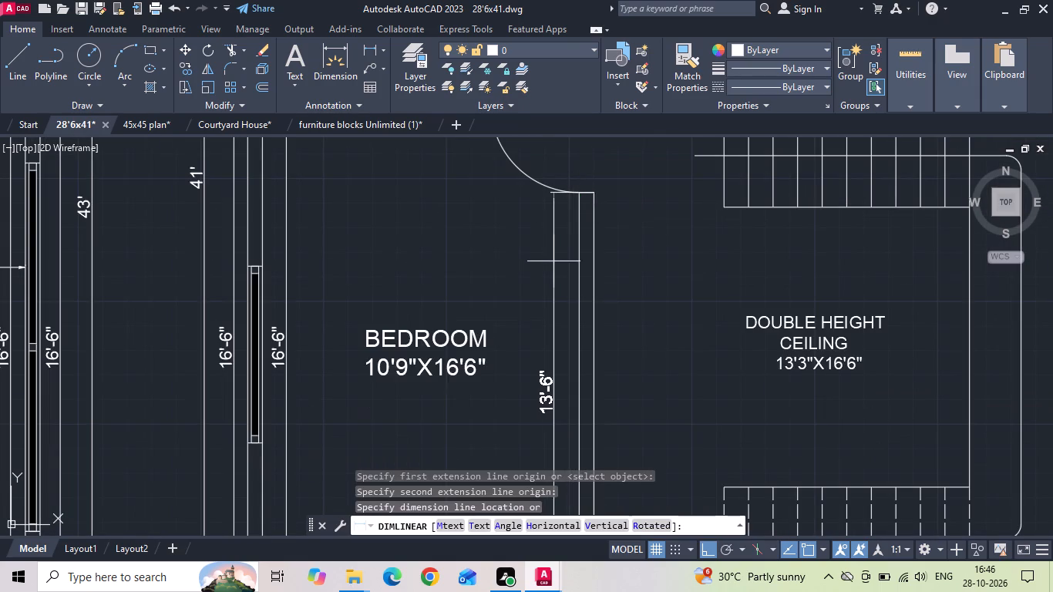
left_click(564, 276)
type("DIMCNT")
key("space")
middle_click_drag(558, 222, 526, 385)
scroll(530, 269, "up", 3)
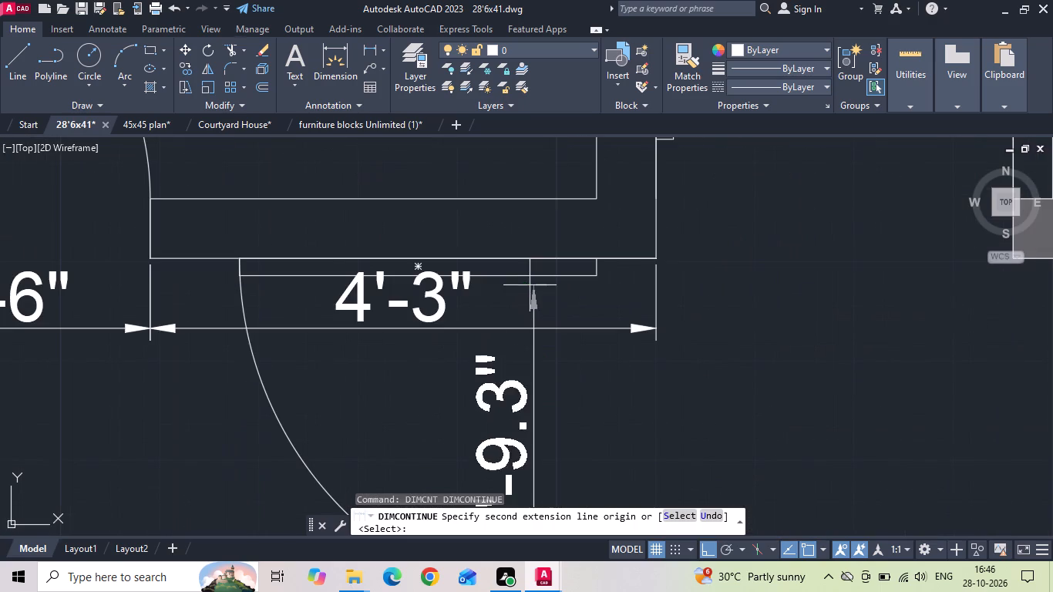
left_click(537, 257)
key("Escape")
Dimension the 10'9"X5'6" A.Toilet's door wall from inside with a chain: outer wall to door, door opening, and door to far inner corner.
scroll(529, 269, "down", 4)
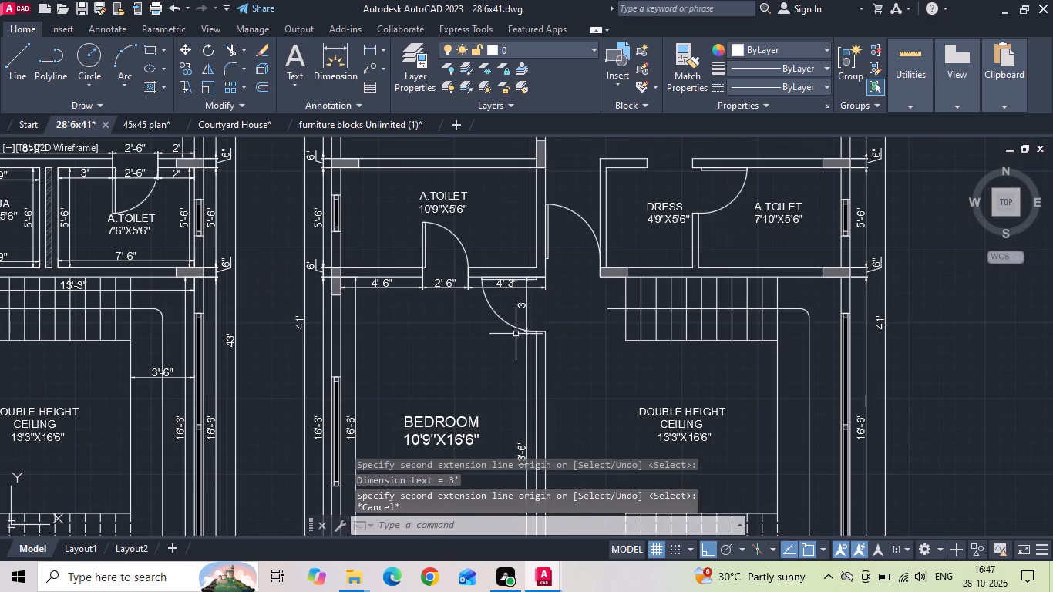
scroll(385, 252, "up", 3)
key("space")
key("Escape")
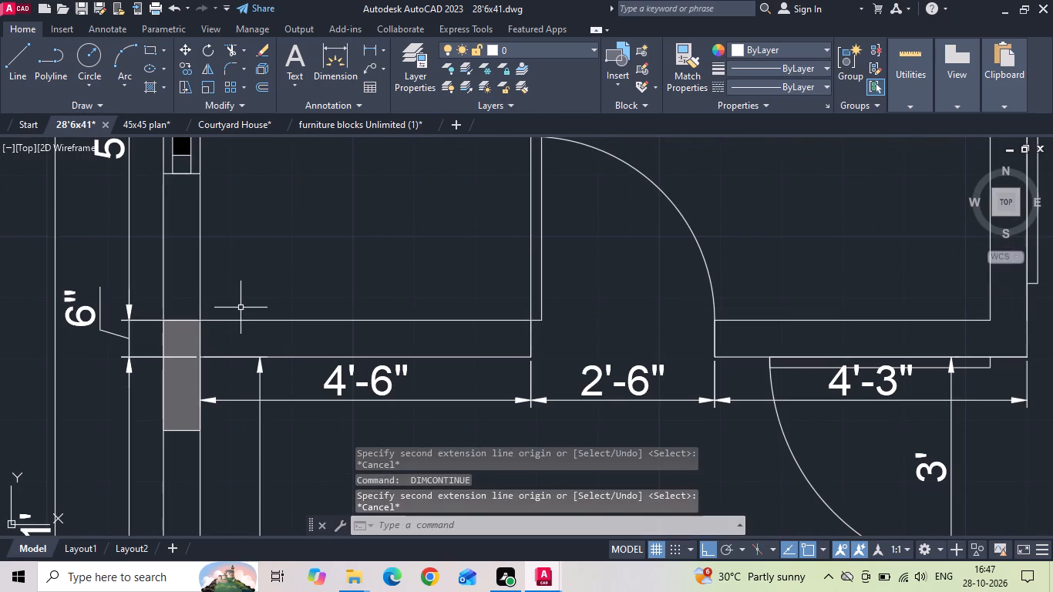
key("d")
type("LI")
key("space")
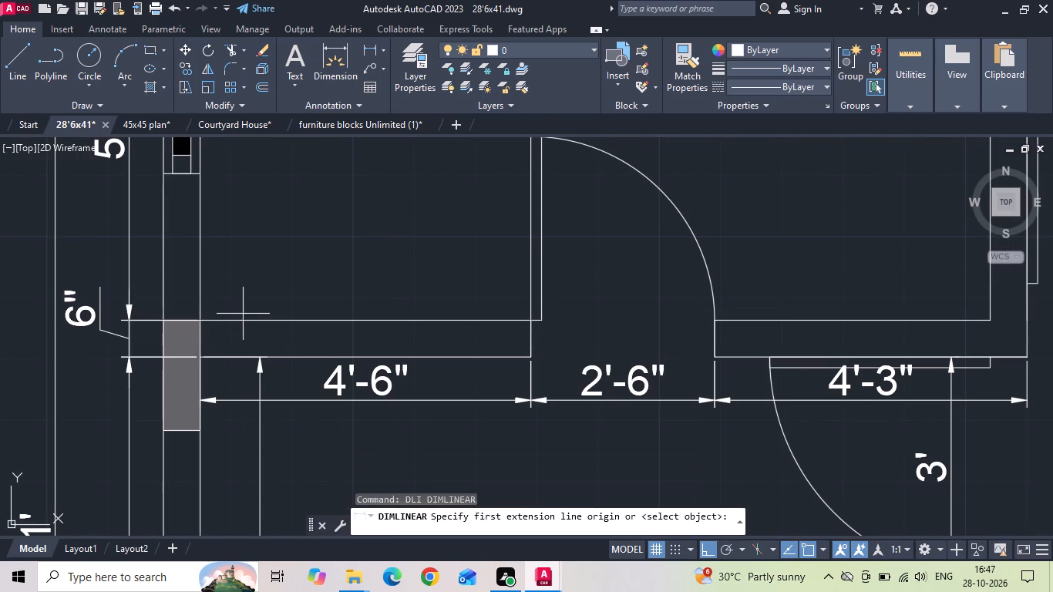
left_click(204, 319)
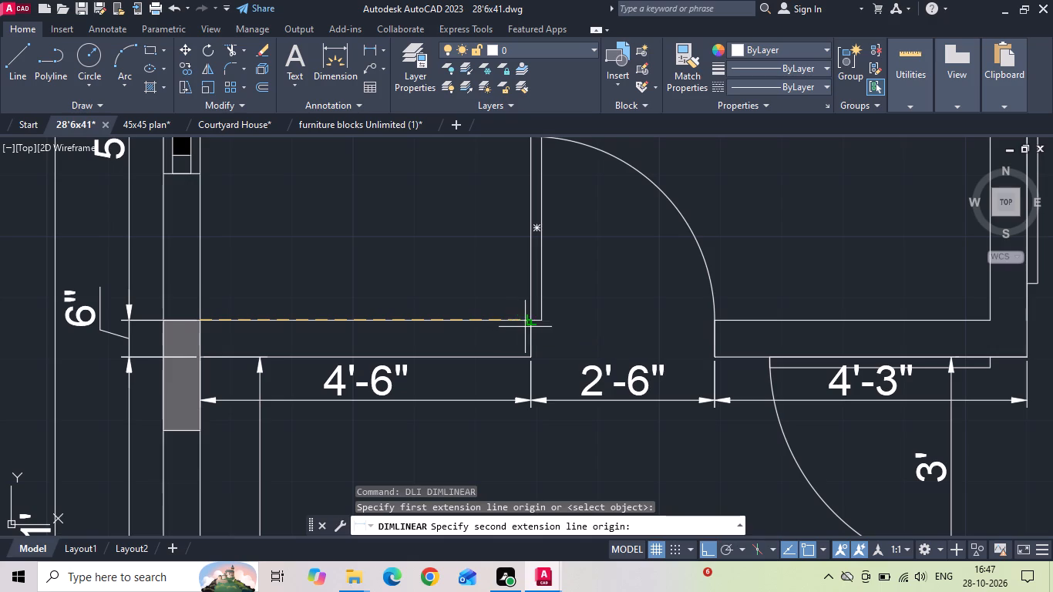
left_click(533, 319)
left_click(517, 294)
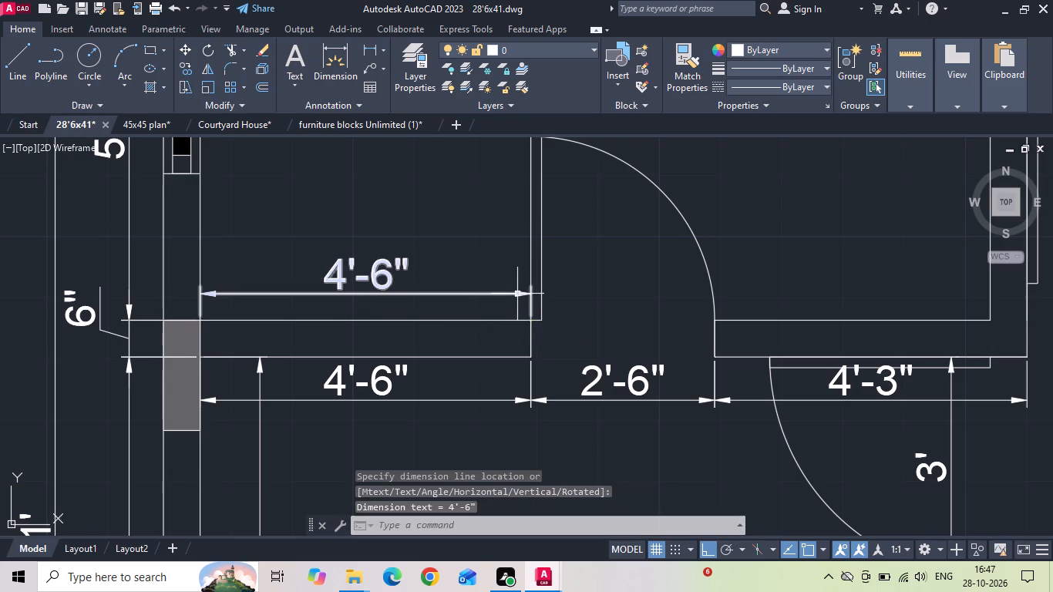
key("d")
type("IMCNT")
key("space")
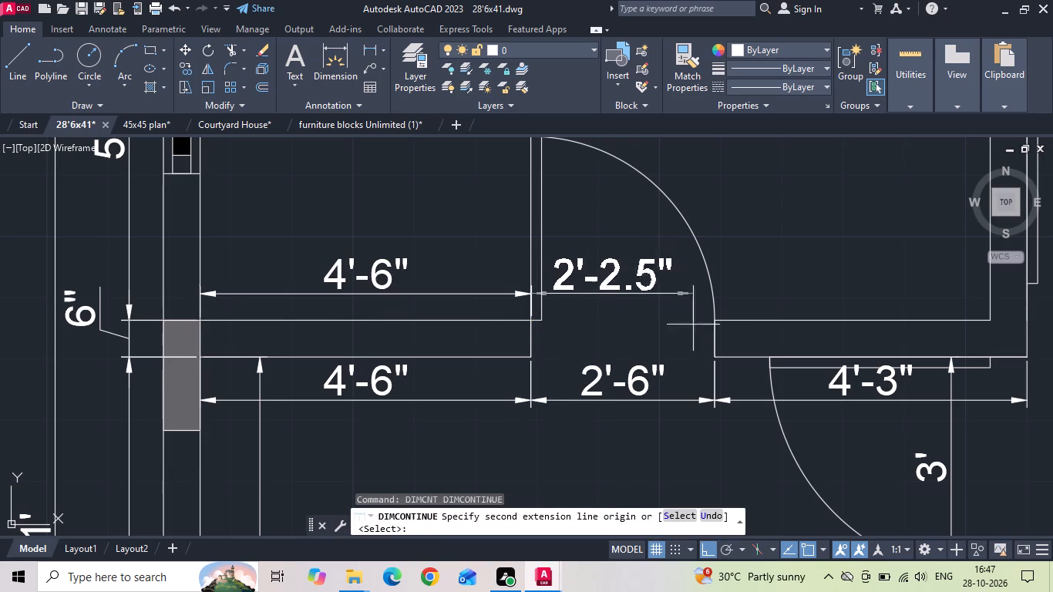
left_click(714, 321)
middle_click_drag(709, 319, 479, 336)
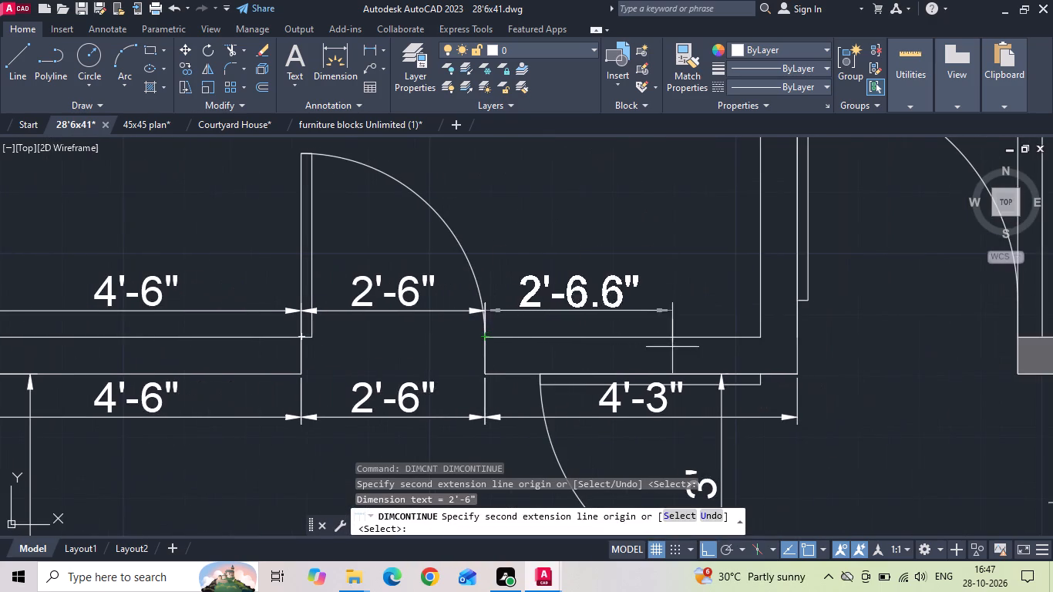
left_click(759, 338)
key("Escape")
Add a vertical linear dimension of the A.Toilet's inside depth beside its inner side wall, opposite the window.
key("d")
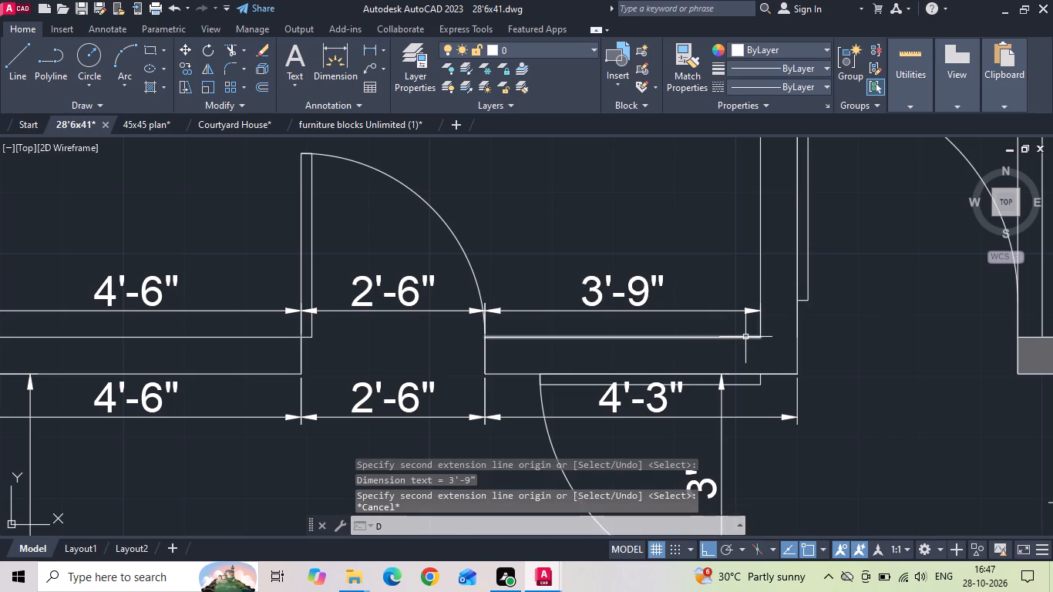
type("LI")
key("space")
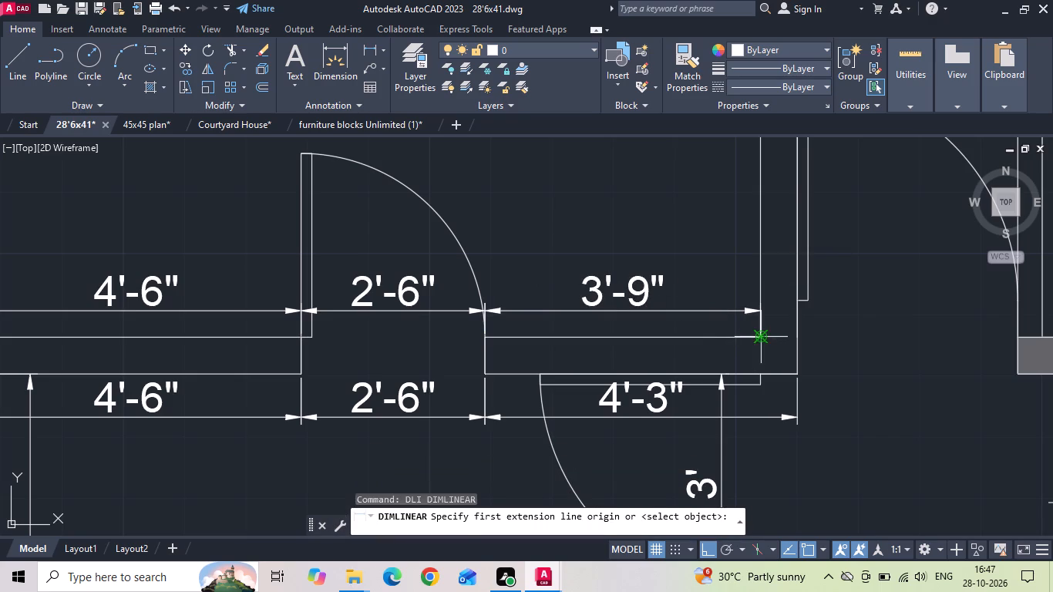
left_click(758, 337)
scroll(678, 348, "down", 1)
middle_click_drag(714, 247, 701, 335)
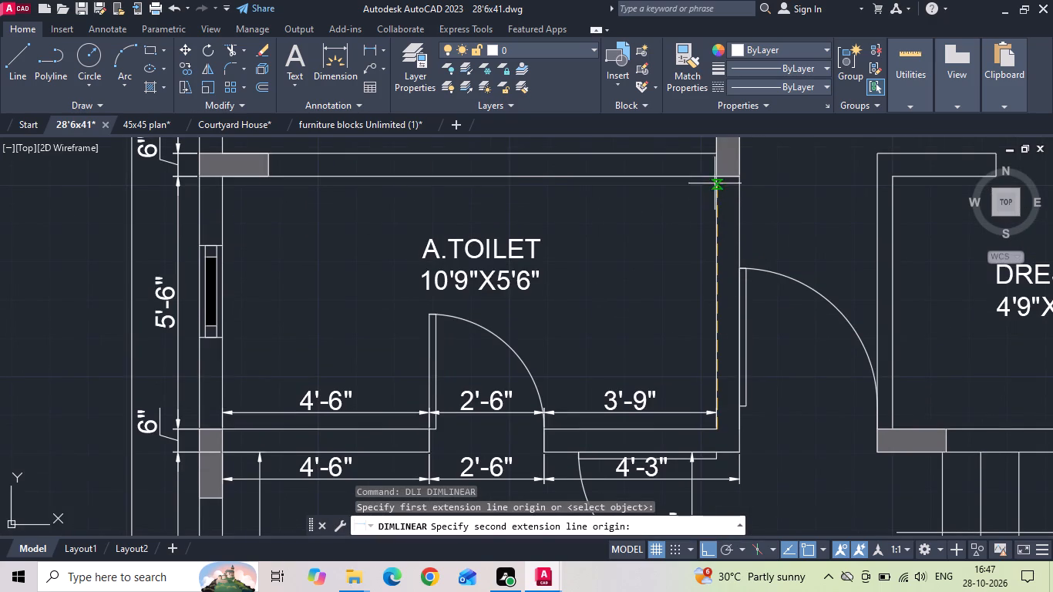
left_click(715, 176)
left_click(701, 216)
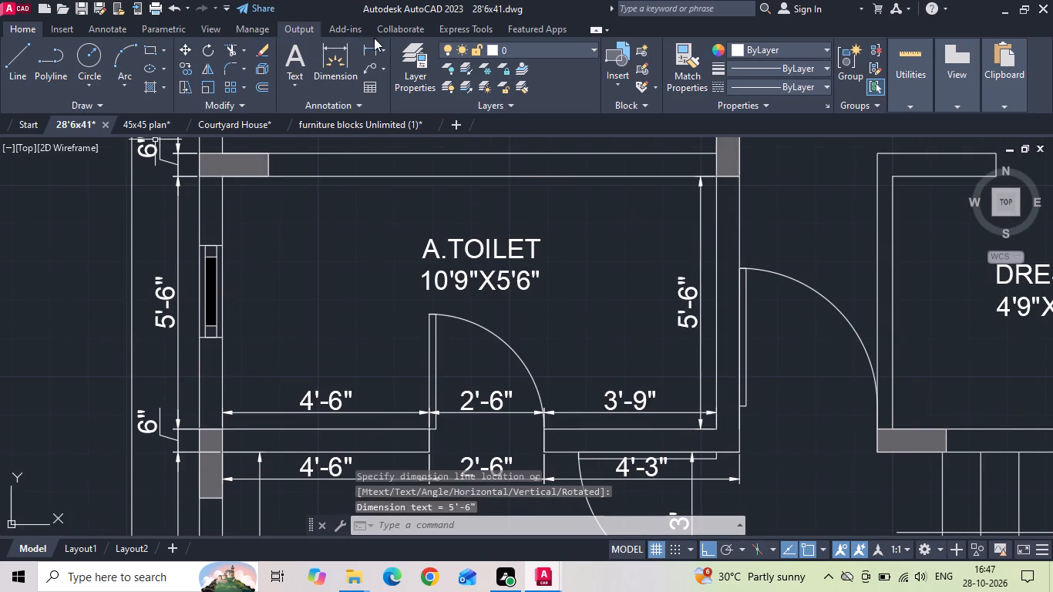
Add a horizontal linear dimension across the A.Toilet's inside width, placed just below its terrace-side wall.
left_click(370, 46)
left_click(218, 177)
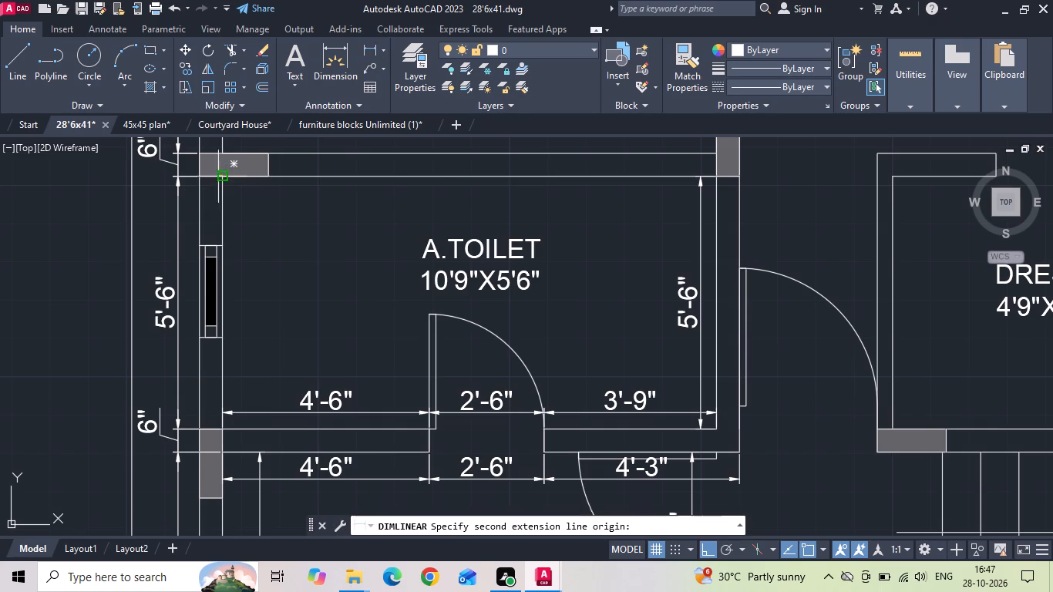
left_click(722, 171)
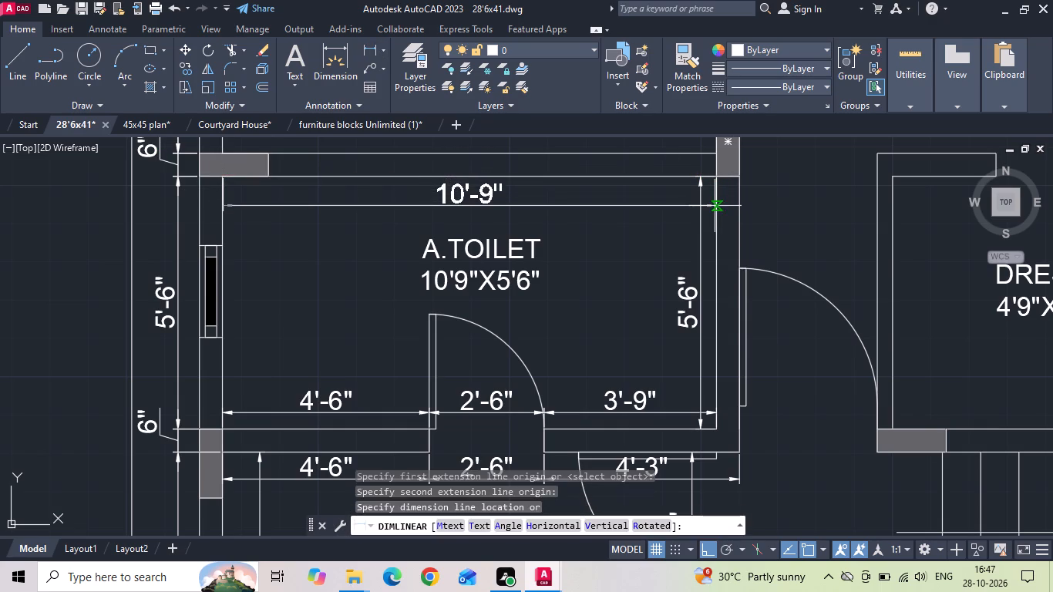
left_click(715, 206)
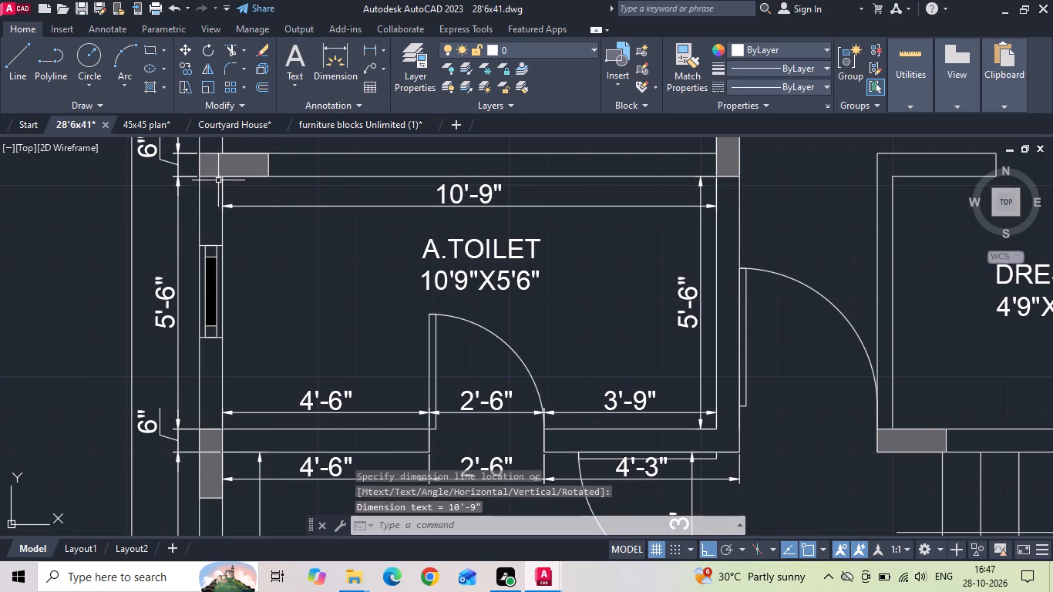
Add a vertical linear dimension of the A.Toilet's inside depth, placed just inside its window wall.
left_click(372, 44)
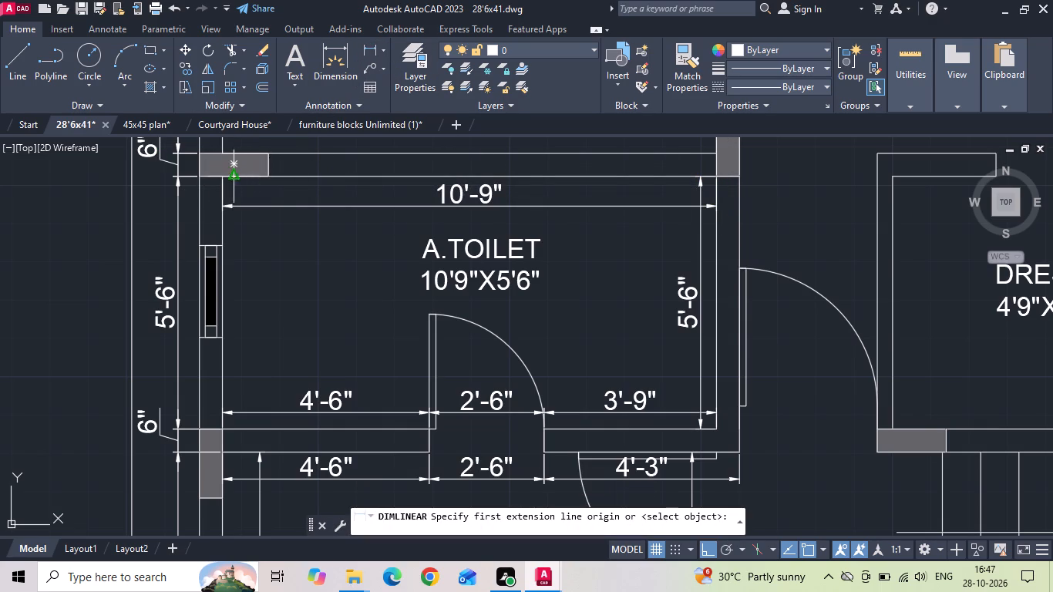
left_click(226, 177)
left_click(224, 433)
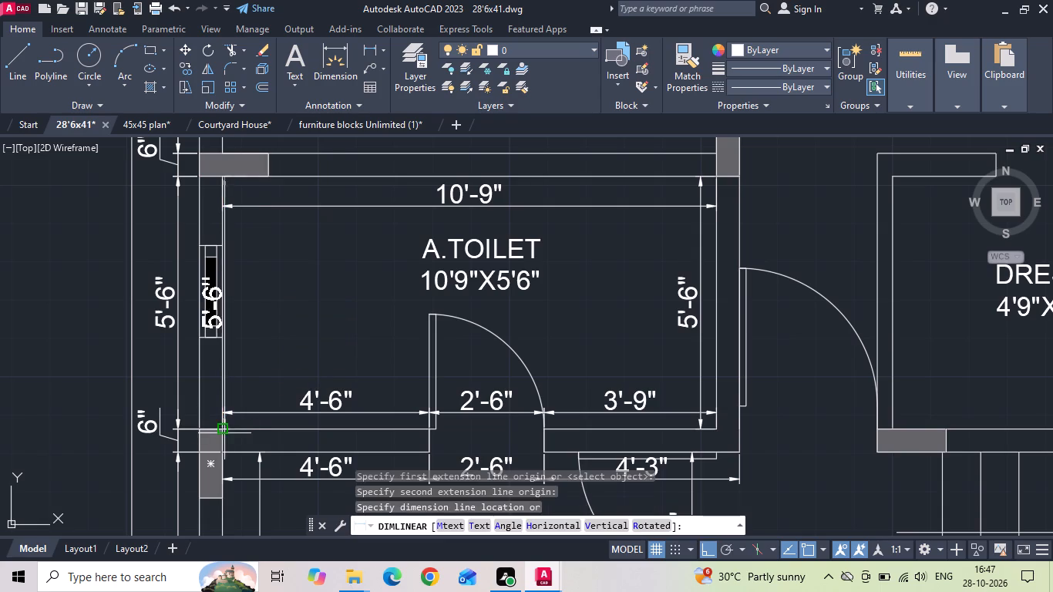
left_click(251, 387)
scroll(347, 385, "down", 2)
scroll(320, 225, "up", 1)
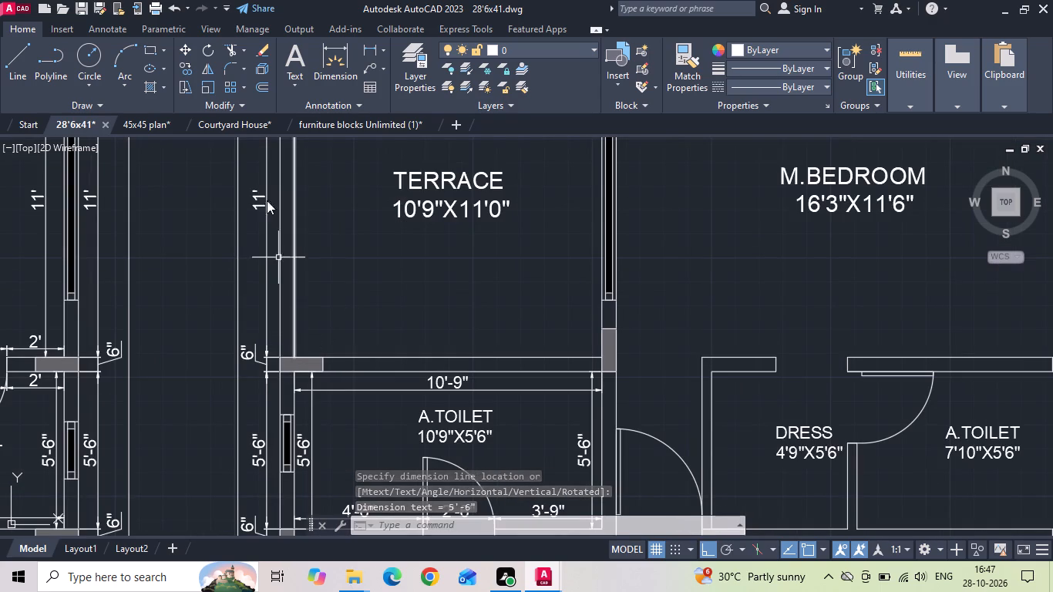
Add a vertical linear dimension of the Terrace's inside depth, placed just inside its outer side wall.
left_click(367, 49)
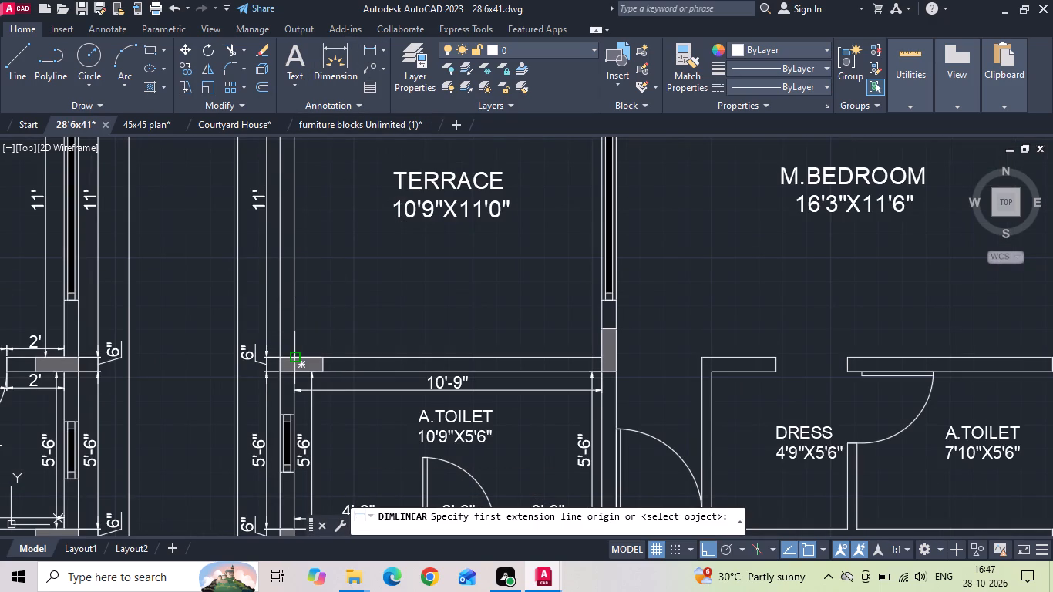
left_click(298, 358)
scroll(311, 244, "up", 1)
middle_click_drag(311, 244, 309, 312)
middle_click_drag(294, 235, 294, 331)
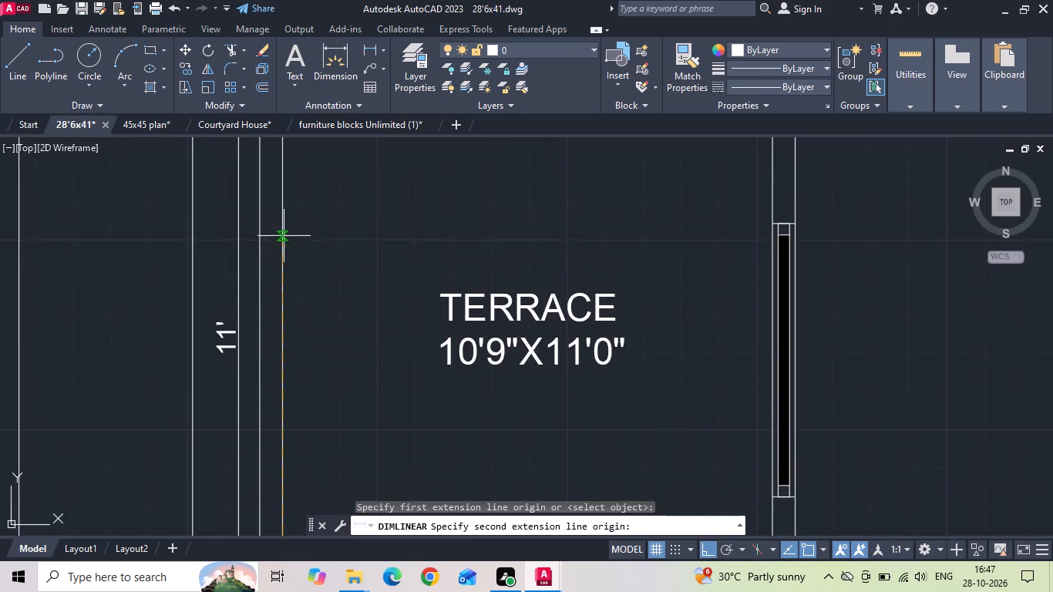
scroll(284, 283, "down", 2)
scroll(280, 224, "up", 2)
left_click(285, 190)
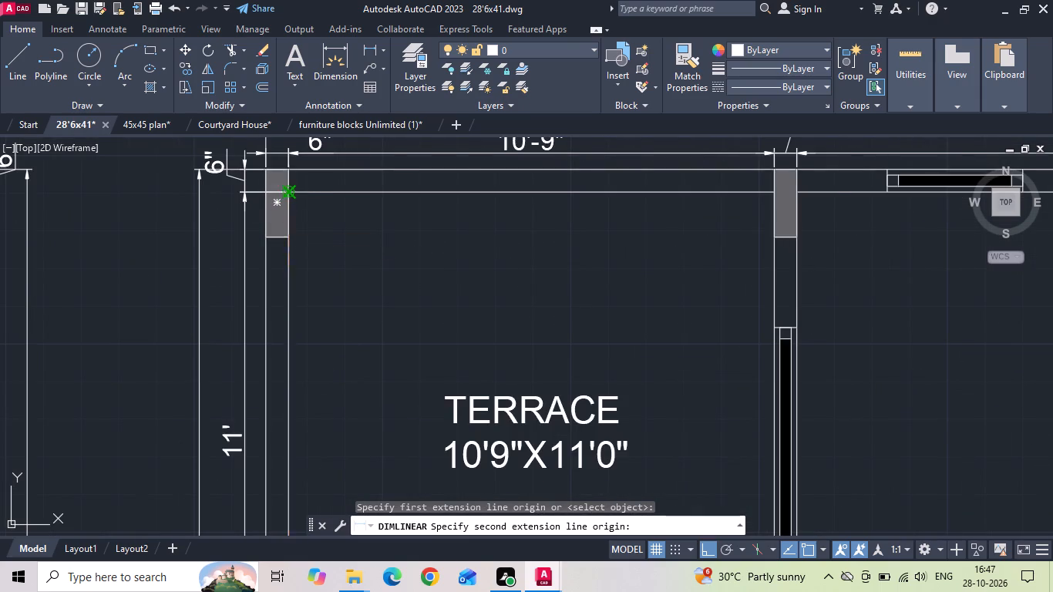
scroll(309, 244, "down", 1)
left_click(316, 271)
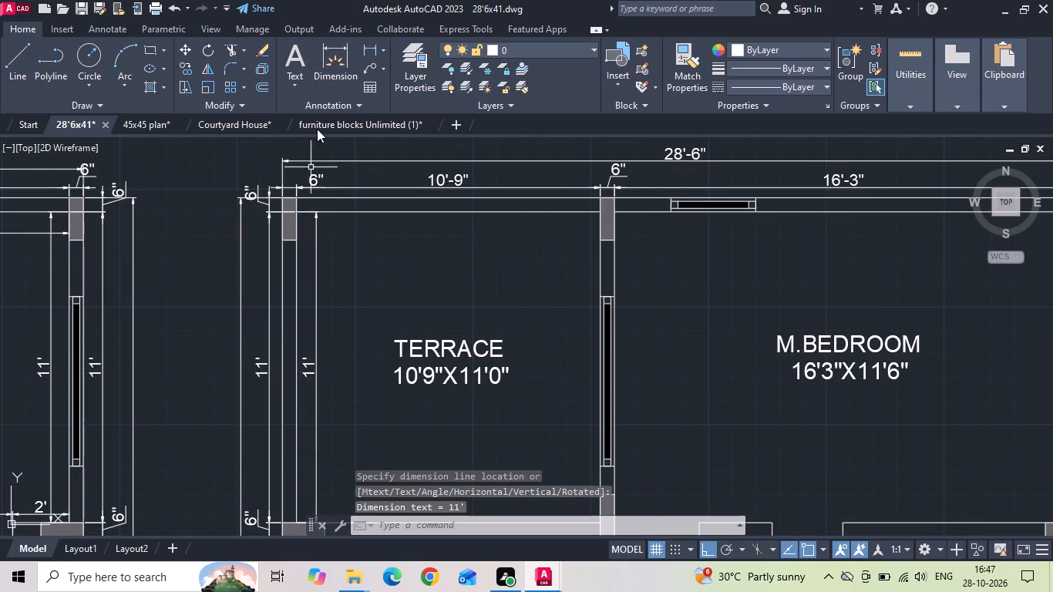
Add a horizontal linear dimension across the Terrace's inside width, placed just inside the outer wall opposite the A.Toilet.
left_click(376, 48)
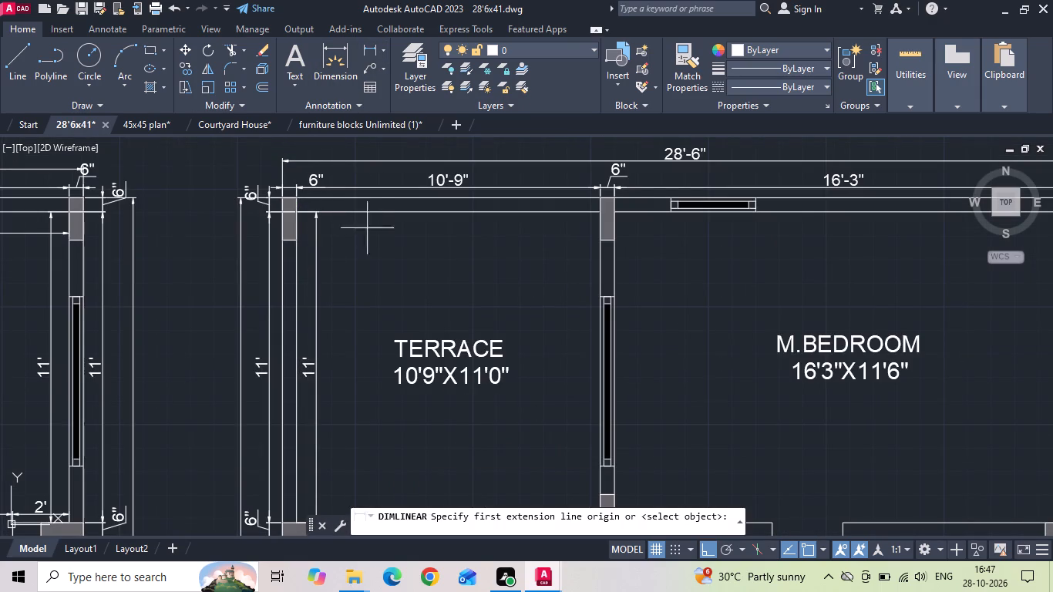
scroll(322, 204, "up", 1)
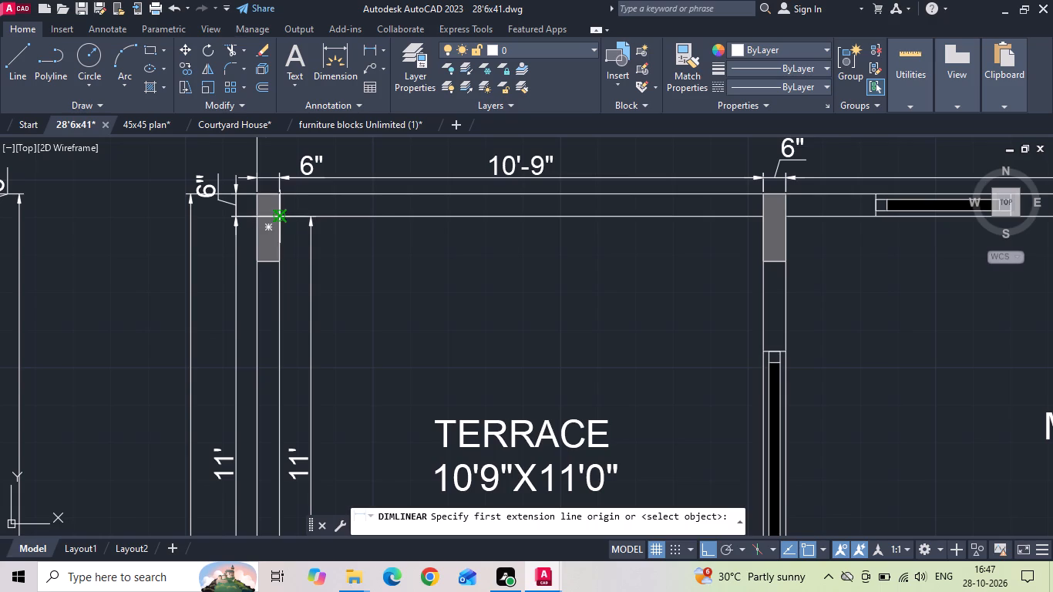
left_click_drag(278, 214, 288, 217)
left_click(763, 214)
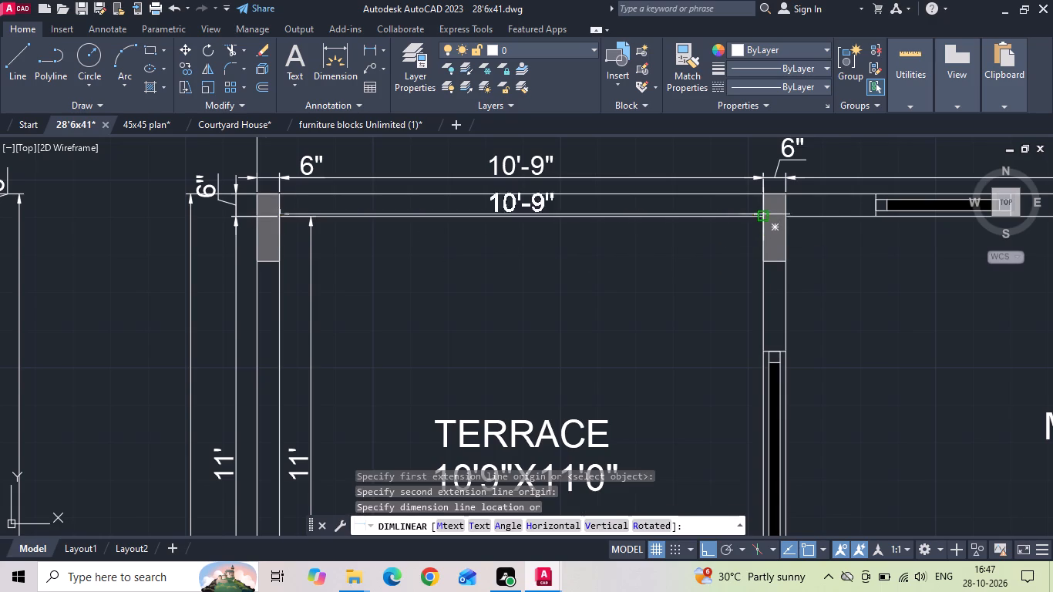
left_click(732, 250)
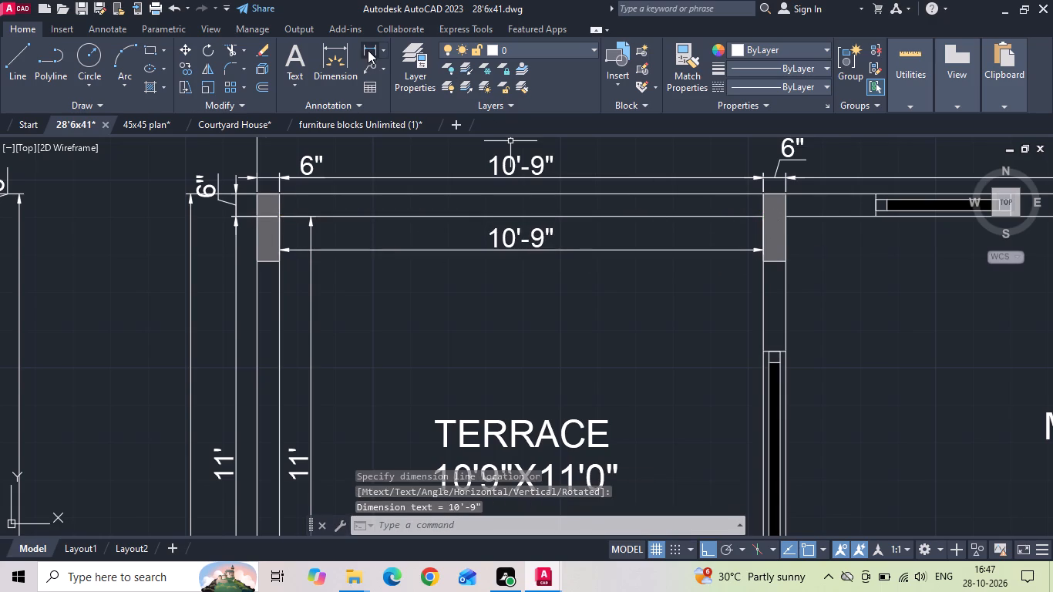
Add a vertical linear dimension from M.Bedroom's inner corner beside the Terrace to the far end of the 10'9"X5'6" A.Toilet's passage-side wall.
left_click(368, 50)
scroll(417, 134, "down", 1)
scroll(478, 237, "down", 2)
middle_click_drag(557, 291, 549, 288)
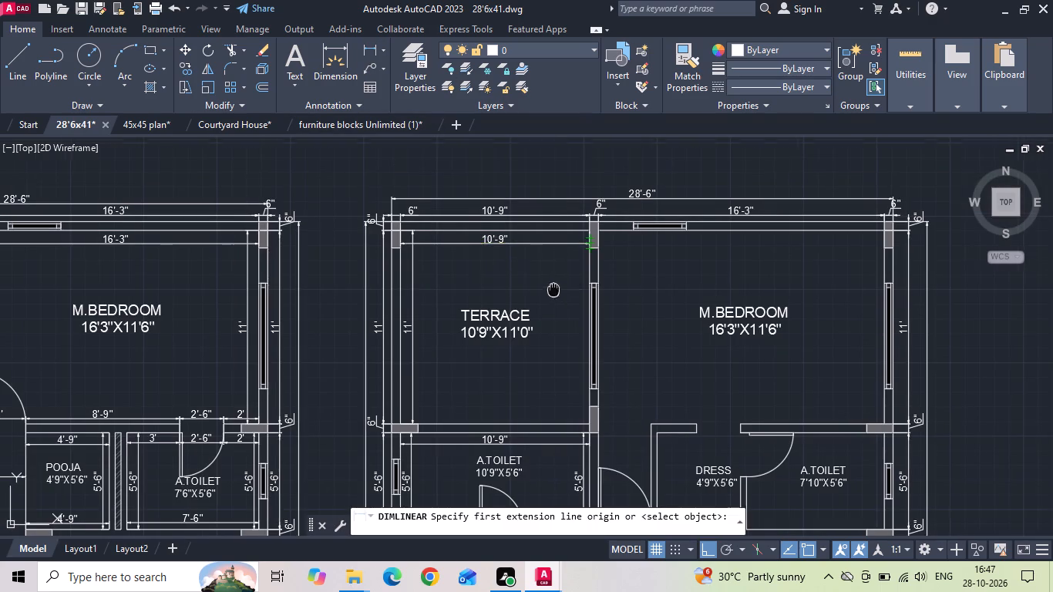
middle_click_drag(549, 288, 451, 267)
scroll(495, 203, "up", 3)
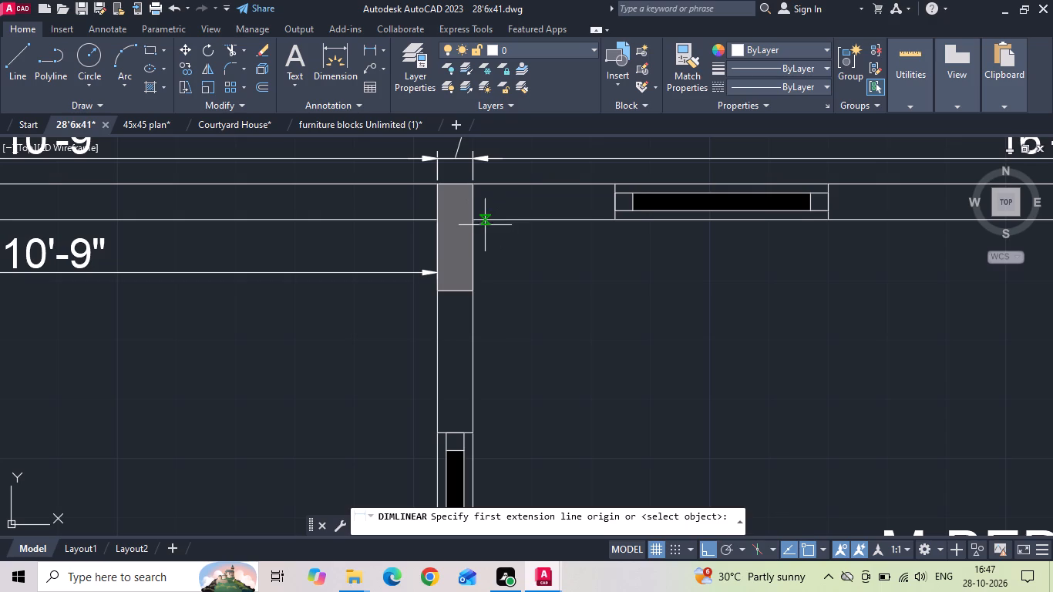
left_click(476, 218)
scroll(476, 218, "down", 2)
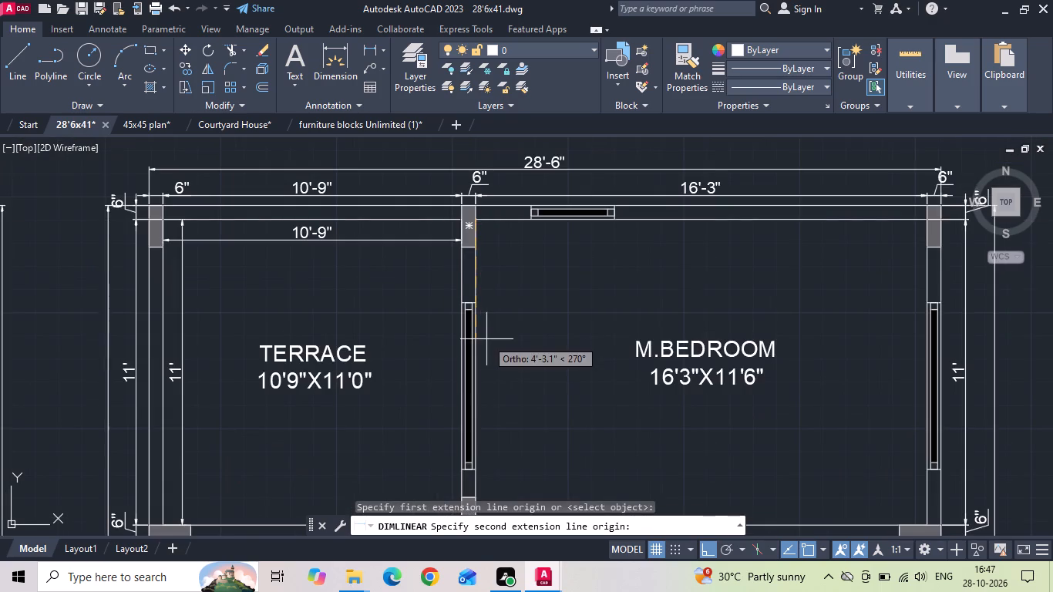
middle_click_drag(486, 340, 469, 230)
scroll(469, 204, "down", 1)
middle_click_drag(453, 321, 447, 294)
scroll(456, 394, "up", 2)
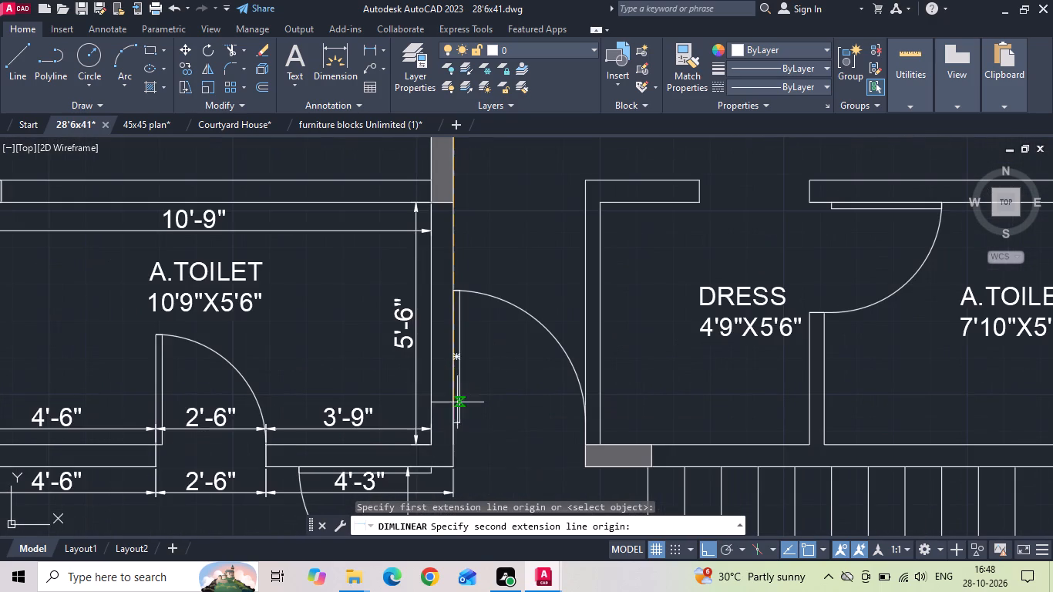
left_click(452, 466)
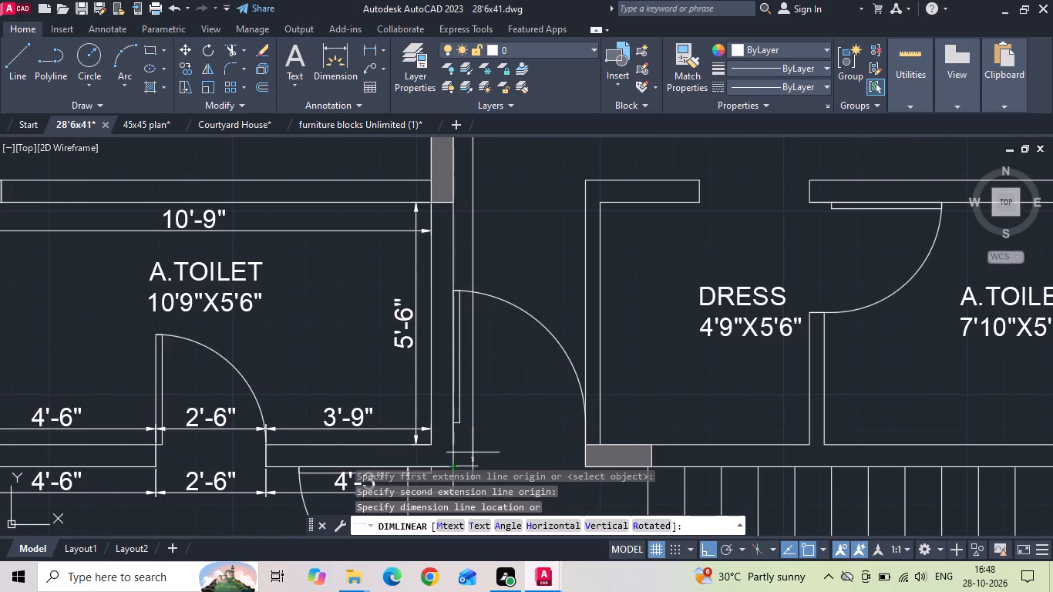
left_click(470, 450)
middle_click_drag(466, 434, 425, 337)
key("Escape")
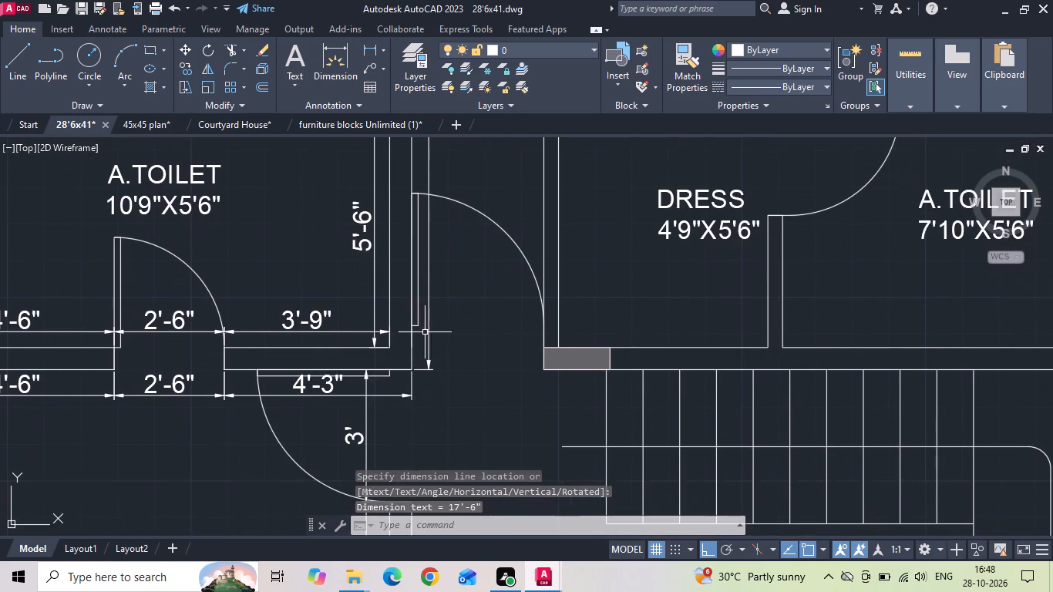
Move the door in the passage beside Dress to the stair-side face of the wall, from the column's inner corner to its outer corner.
left_click_drag(494, 244, 490, 228)
left_click(475, 184)
right_click(496, 315)
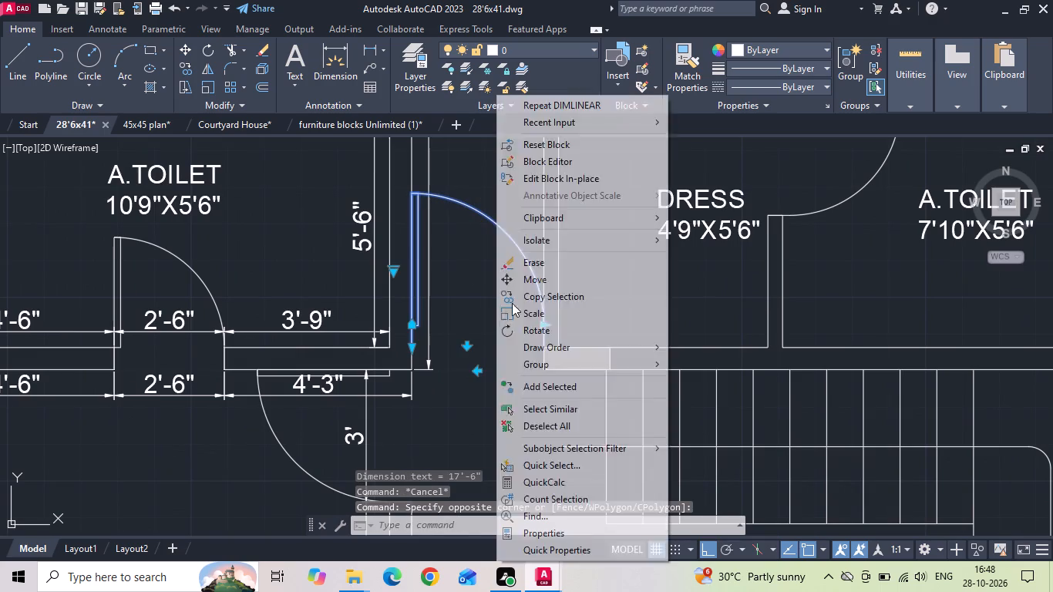
left_click(530, 276)
scroll(542, 360, "up", 2)
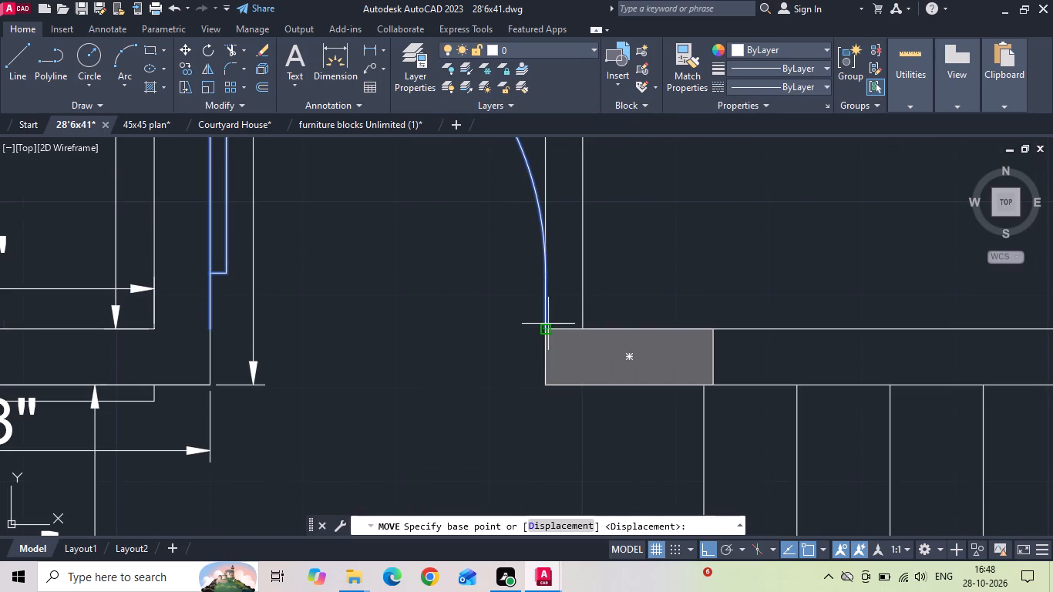
left_click(548, 323)
left_click(546, 385)
scroll(500, 384, "down", 2)
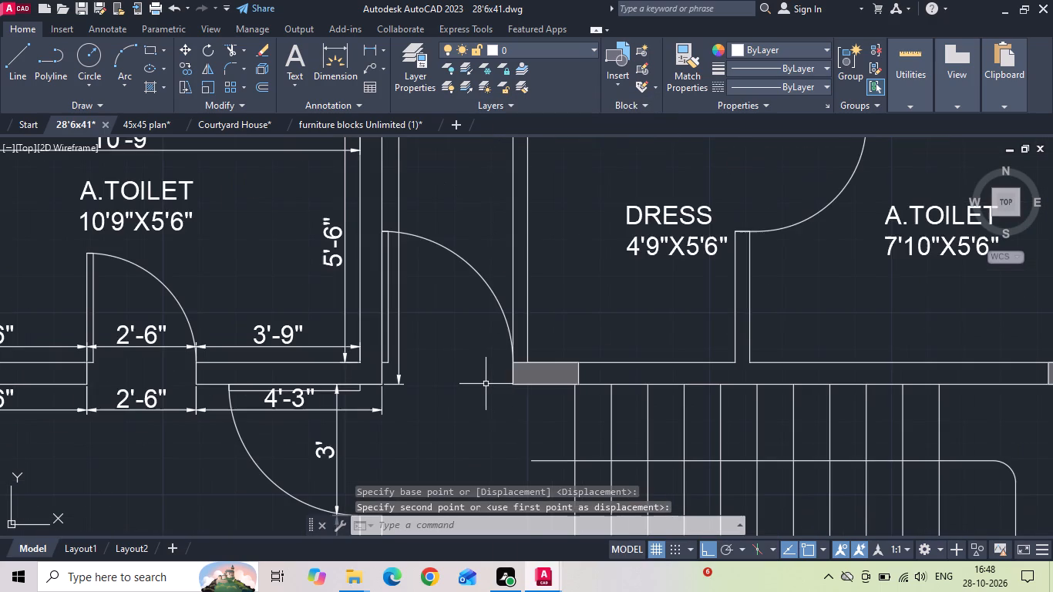
Shift the dimension line of the vertical M.Bedroom and passage dimension slightly farther from the wall, clear of the door leaf.
scroll(422, 383, "down", 2)
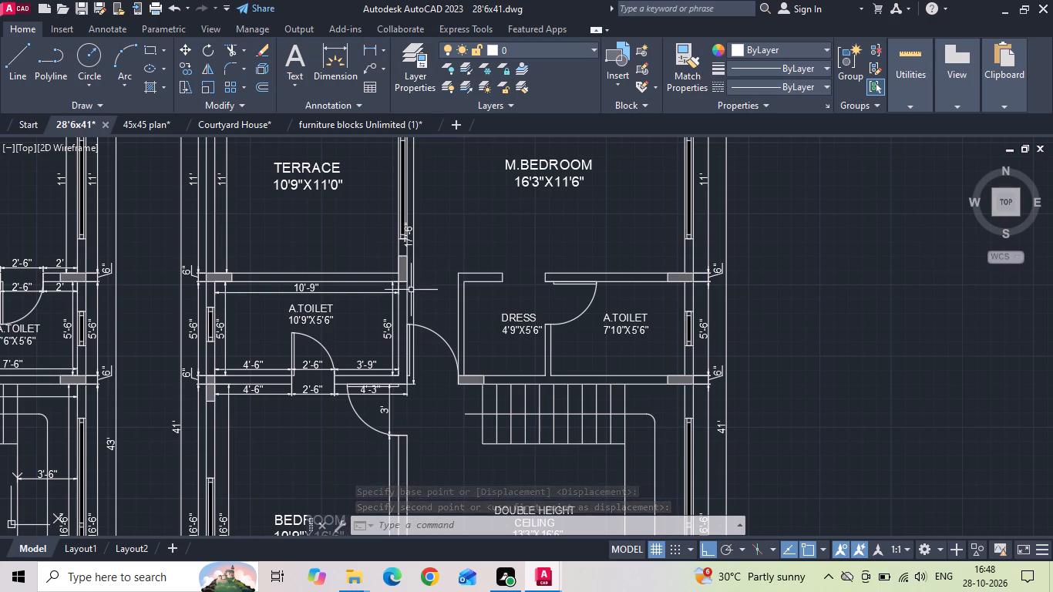
scroll(411, 291, "up", 1)
key("Escape")
left_click(415, 242)
scroll(427, 466, "up", 3)
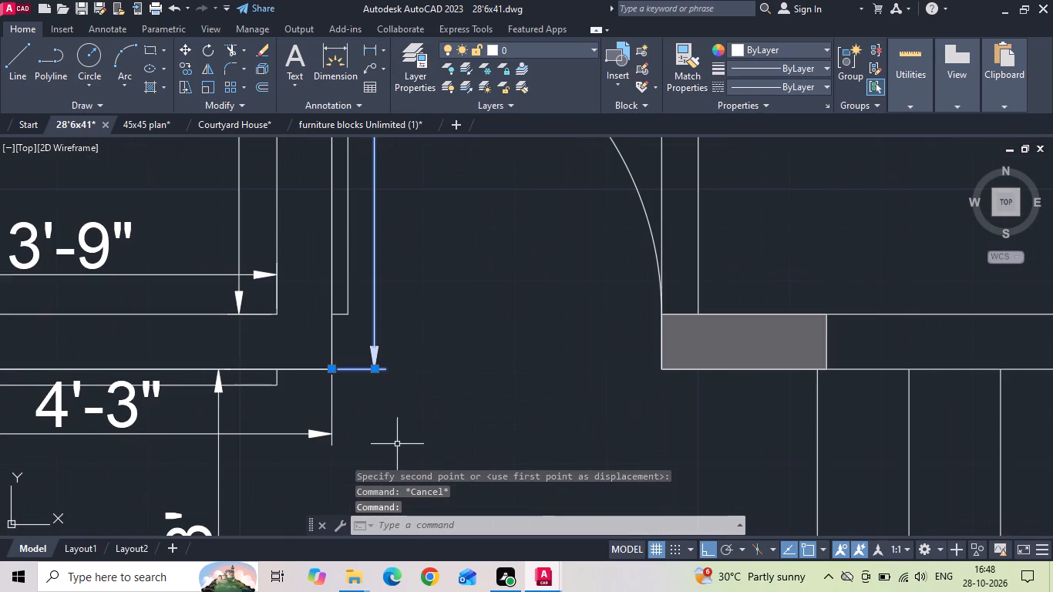
left_click(375, 368)
left_click(400, 368)
scroll(422, 415, "down", 2)
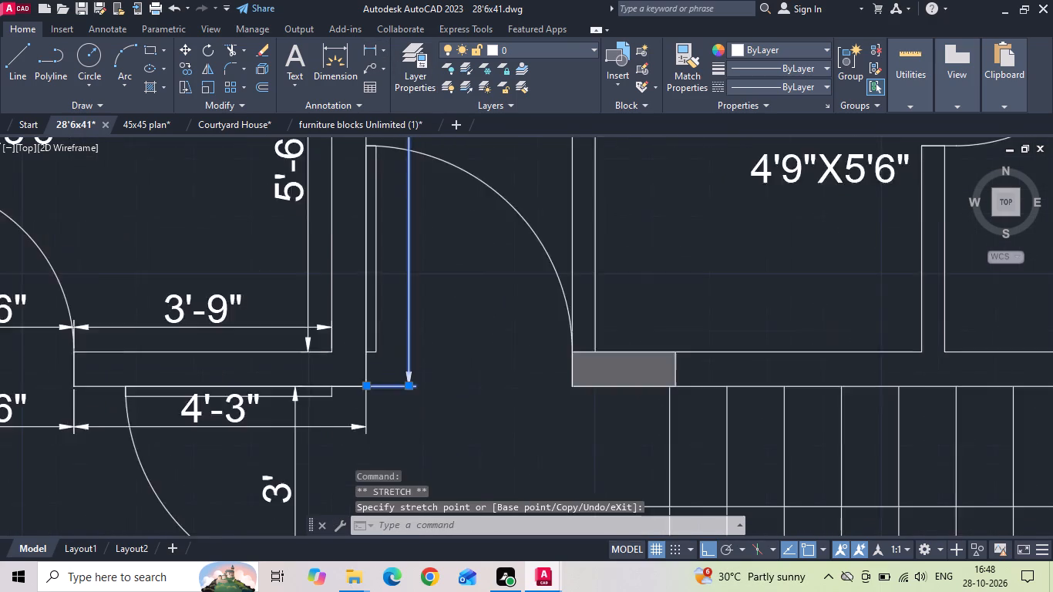
scroll(421, 418, "down", 1)
key("Escape")
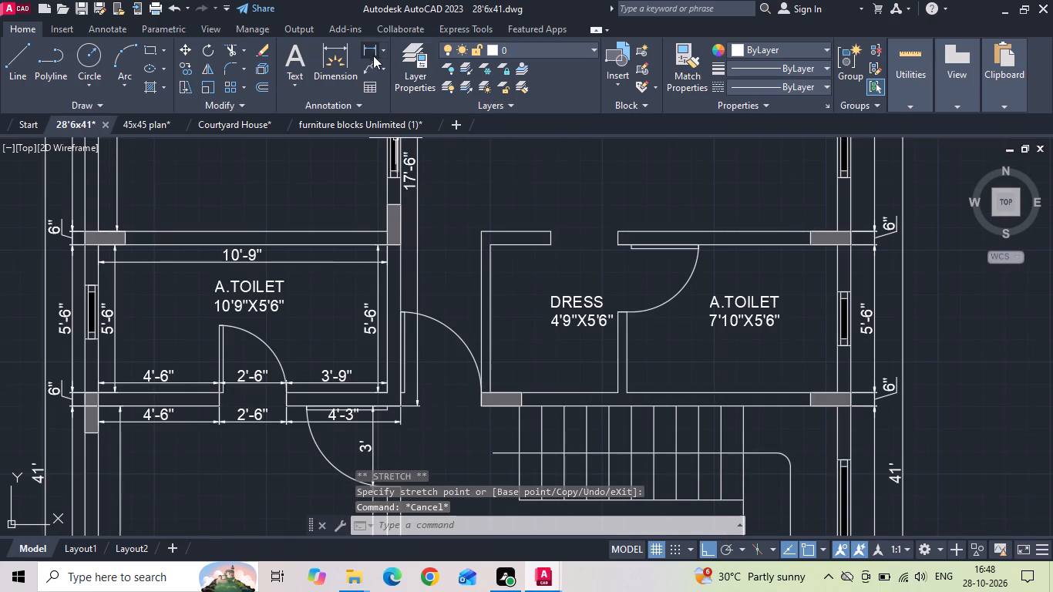
Add a vertical linear dimension of the Dress room's inside depth, placed just inside its passage-side wall.
left_click(372, 53)
scroll(491, 422, "up", 1)
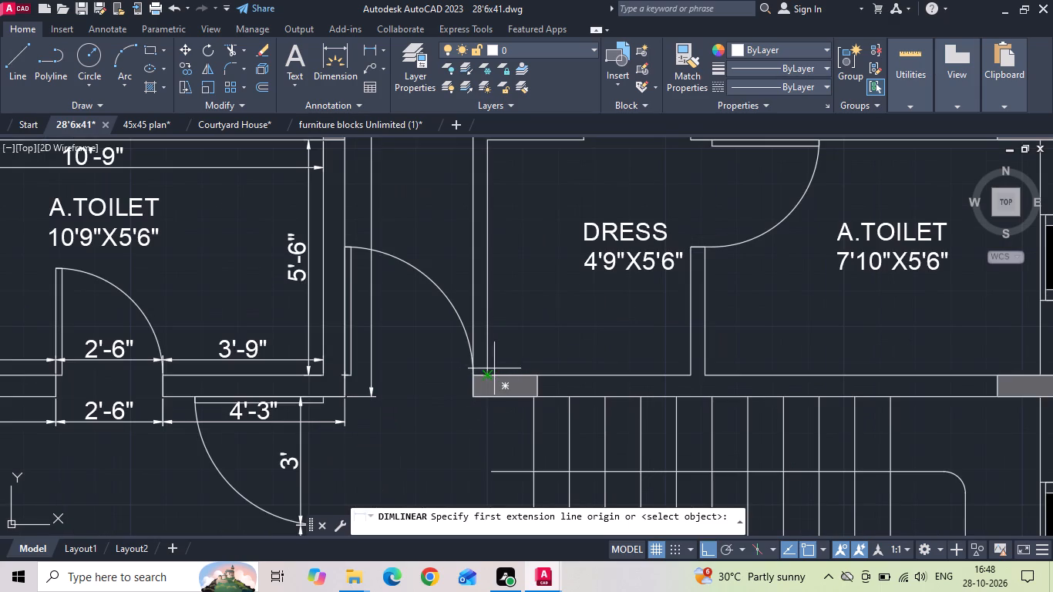
left_click_drag(489, 376, 491, 364)
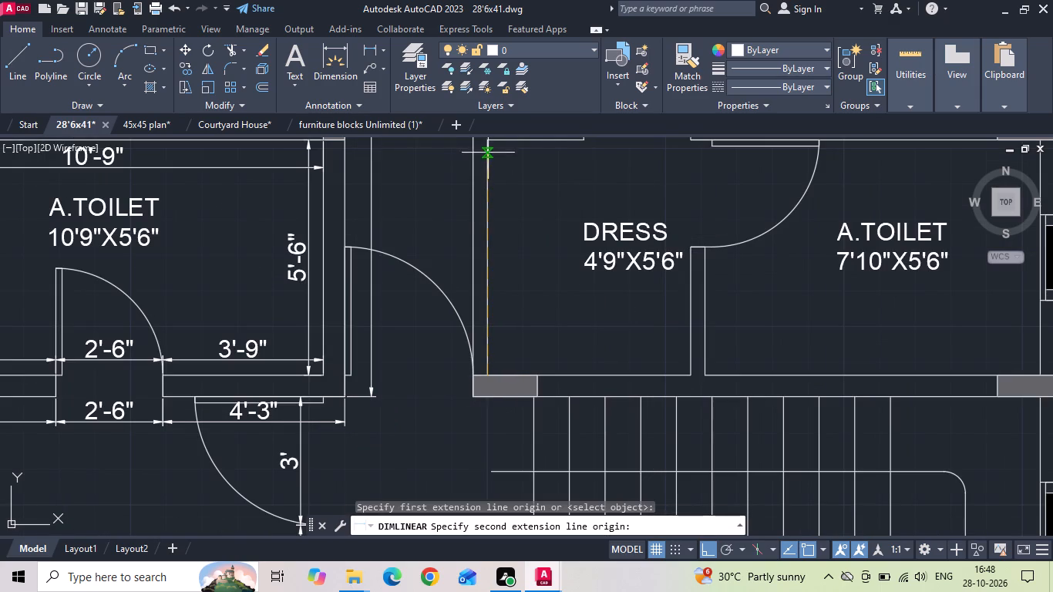
left_click(489, 143)
left_click(513, 220)
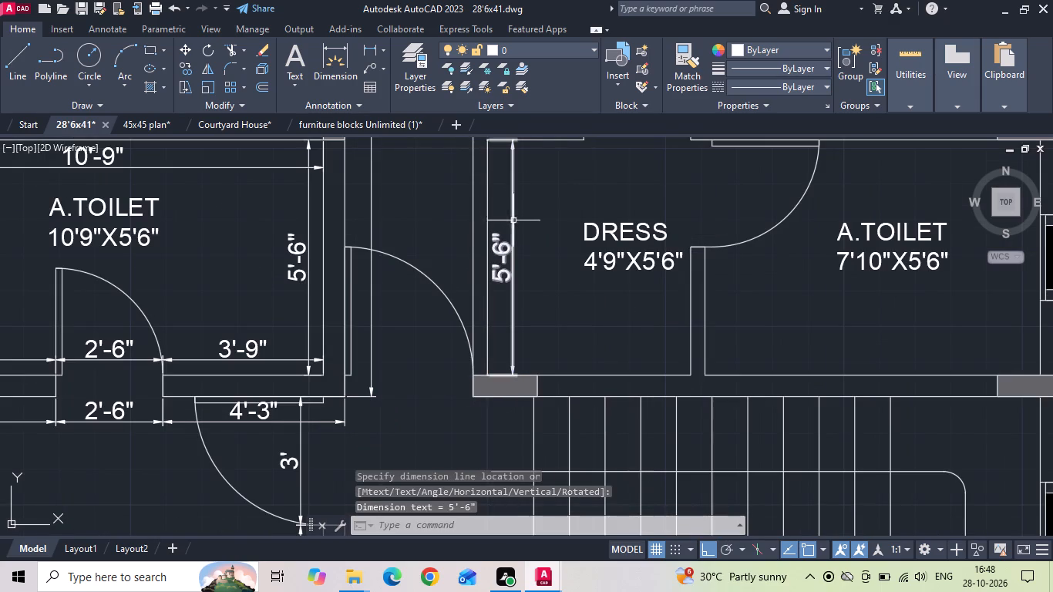
Add a horizontal linear dimension across the Dress room's inside width, placed just inside its stair-side wall.
left_click(370, 54)
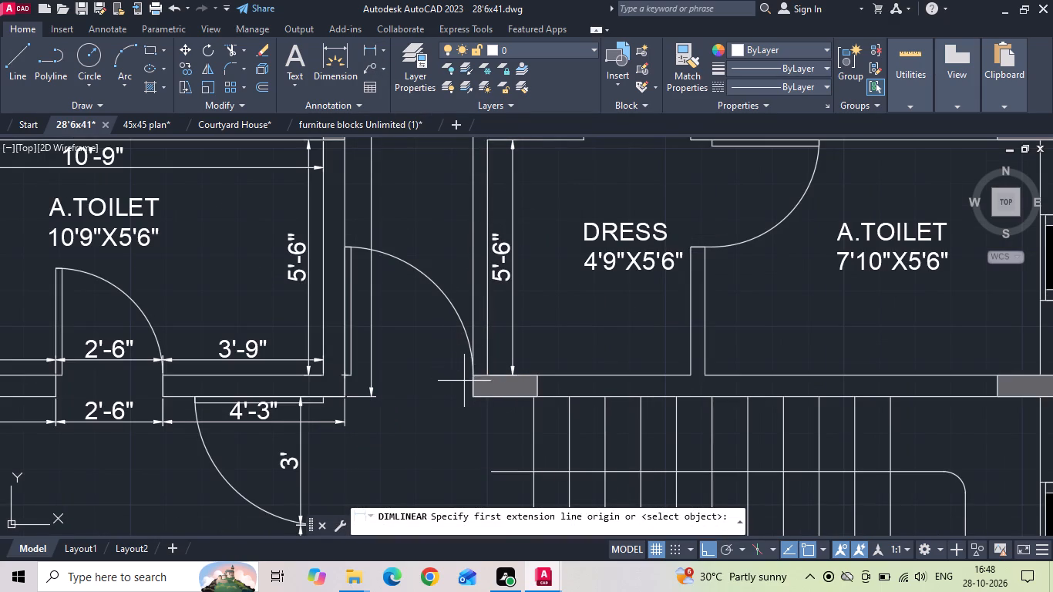
left_click(484, 376)
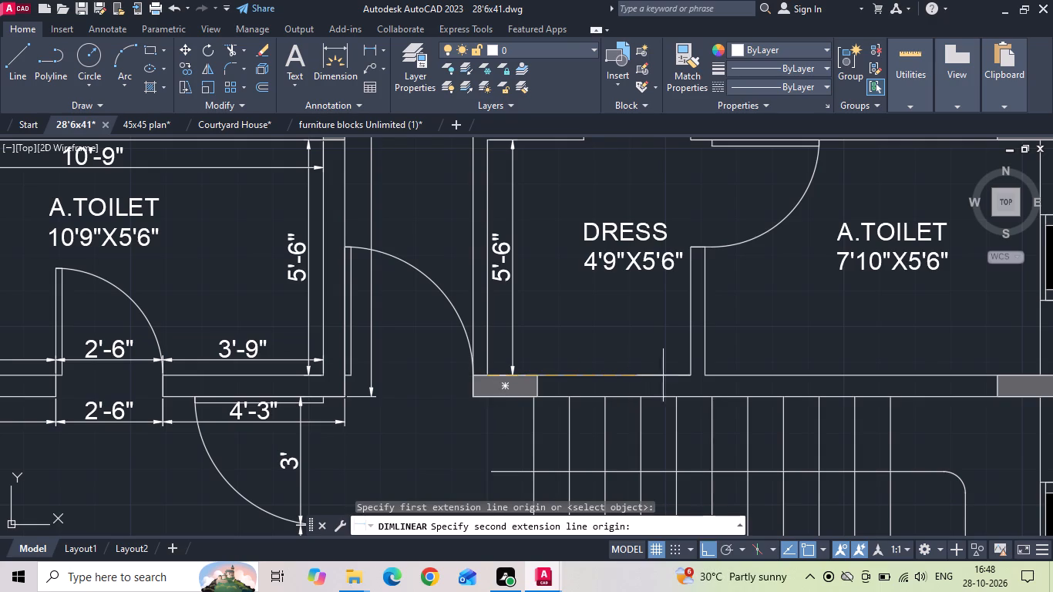
left_click(691, 374)
left_click(688, 358)
Move the DRESS 4'9"X5'6" label slightly toward the passage, away from the A.Toilet partition.
middle_click_drag(661, 356, 493, 358)
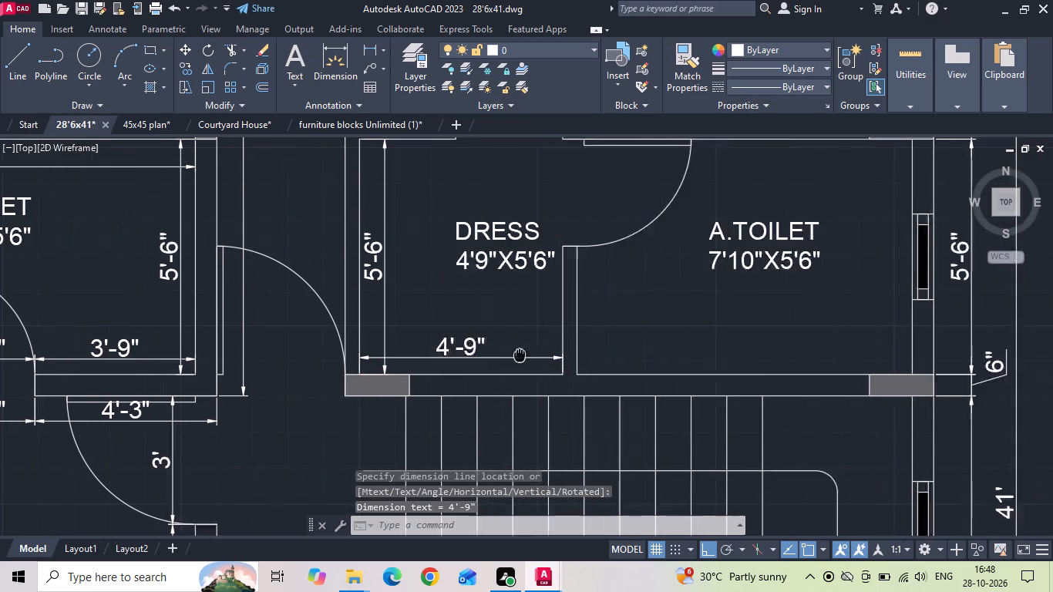
middle_click_drag(493, 358, 446, 368)
left_click_drag(399, 294, 389, 281)
left_click(365, 231)
right_click(365, 231)
left_click(401, 274)
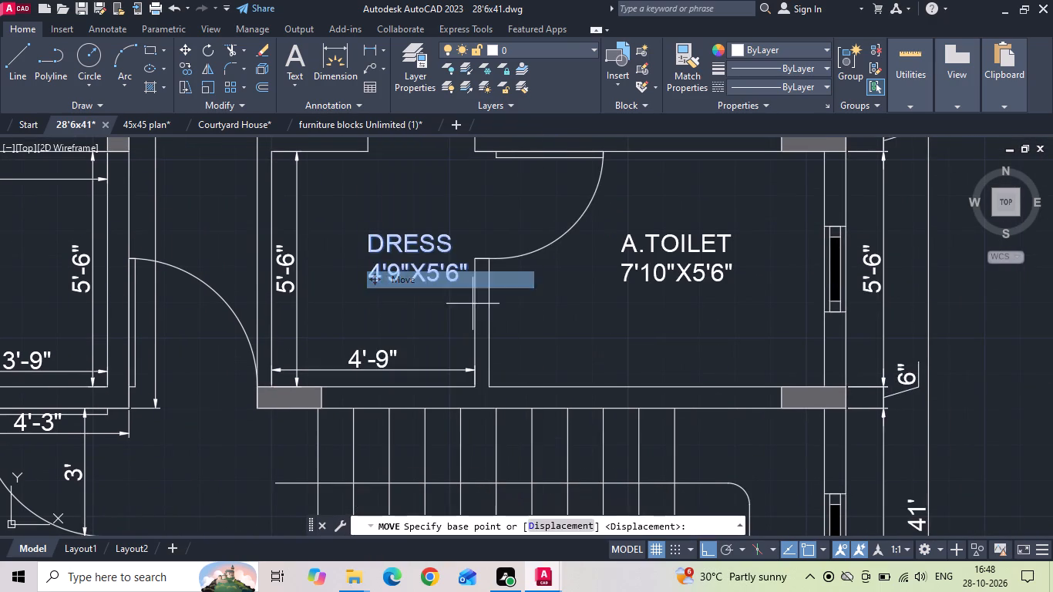
left_click(617, 335)
left_click(584, 329)
Add a horizontal linear dimension across the 7'10"X5'6" A.Toilet's inside width, placed just inside its stair-side wall.
left_click(375, 49)
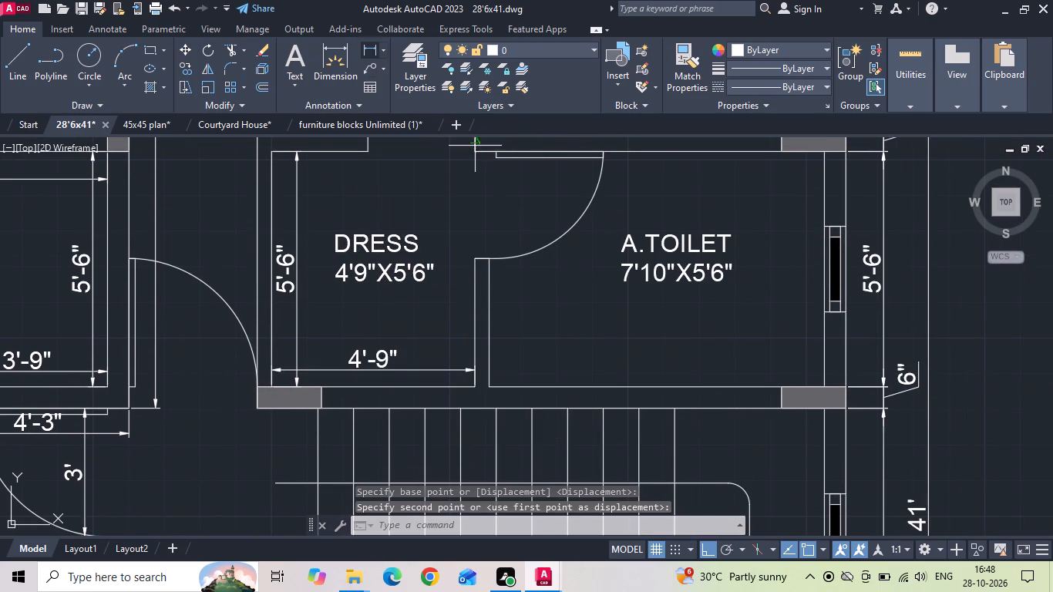
left_click(489, 388)
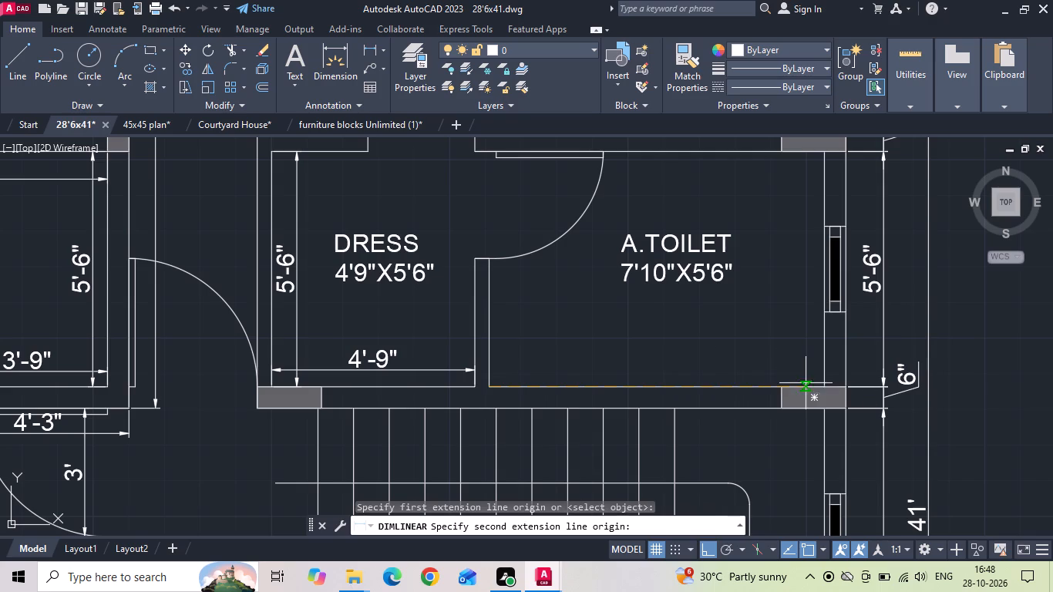
left_click(825, 384)
left_click(822, 368)
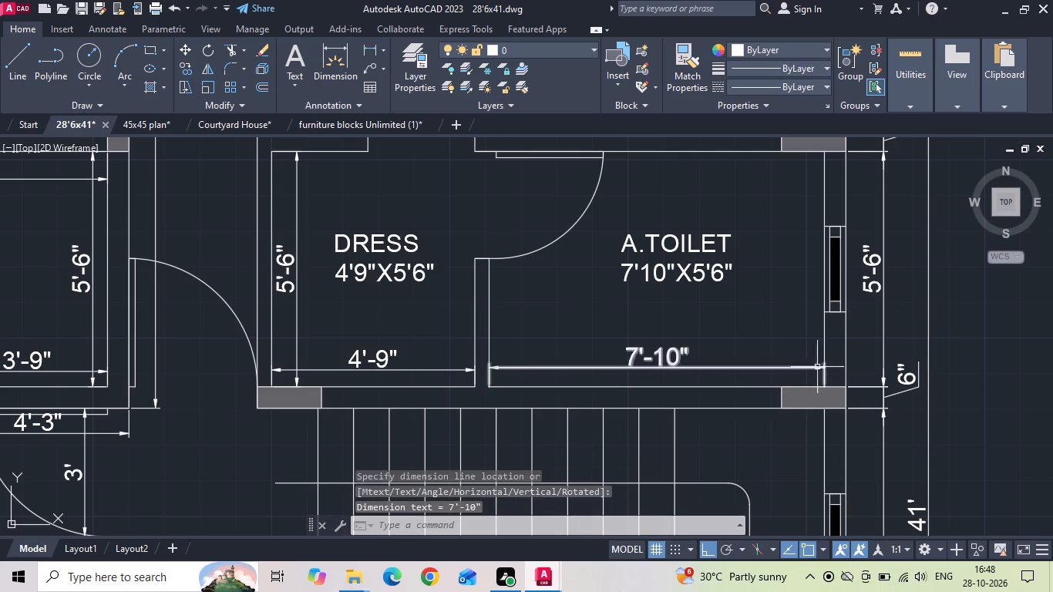
Add a vertical linear dimension of the 7'10"X5'6" A.Toilet's inside depth, placed just inside its window wall.
left_click(369, 55)
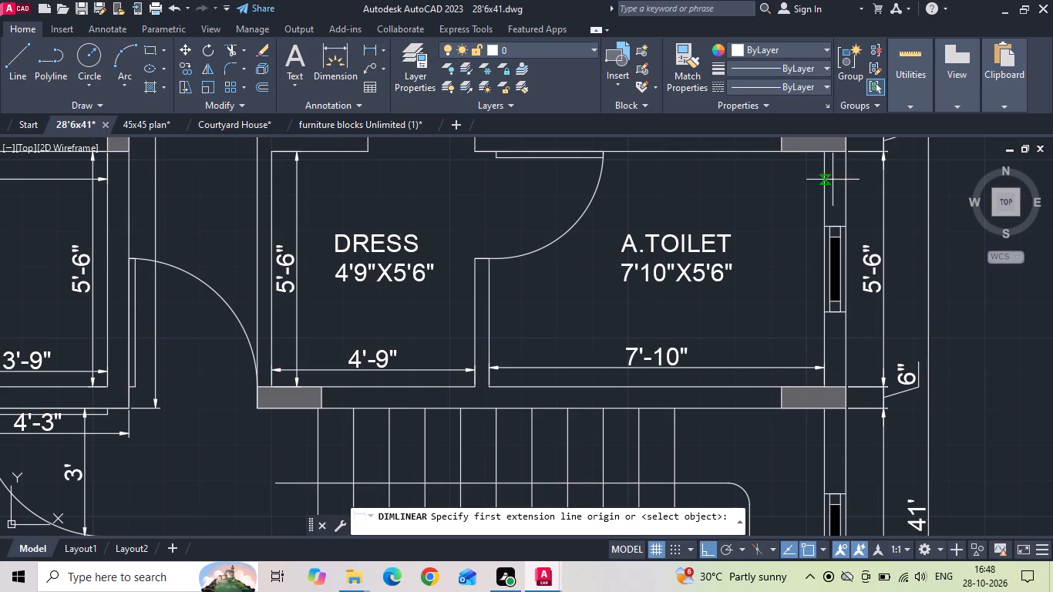
left_click_drag(825, 148, 831, 172)
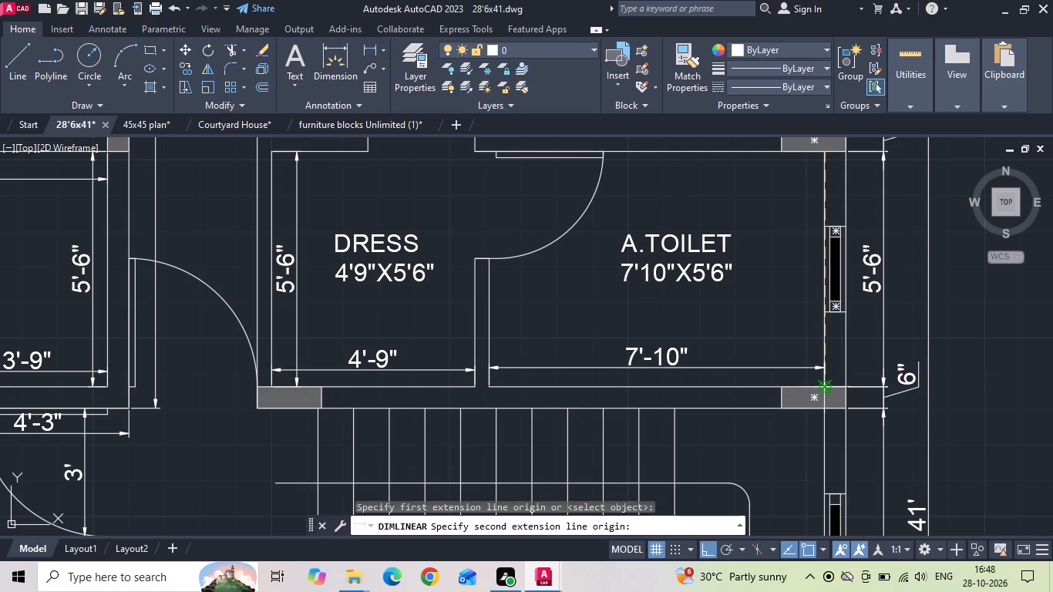
left_click(829, 385)
left_click(806, 350)
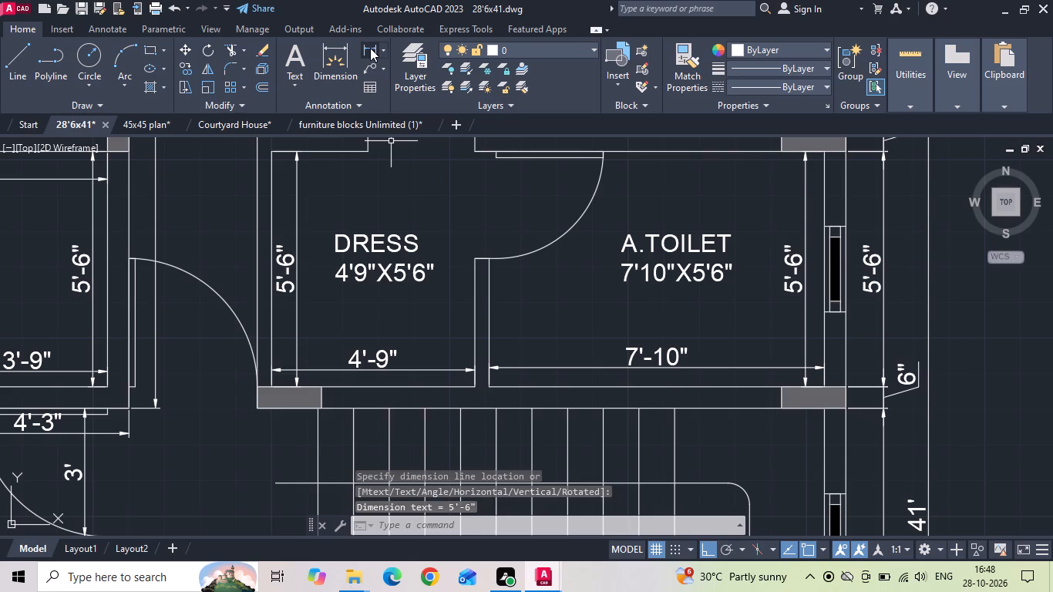
Add a vertical dimension chain beside the Dress/A.Toilet partition, covering the partition's length and continuing across the door opening to the opposite wall.
left_click(370, 48)
left_click_drag(489, 385, 489, 363)
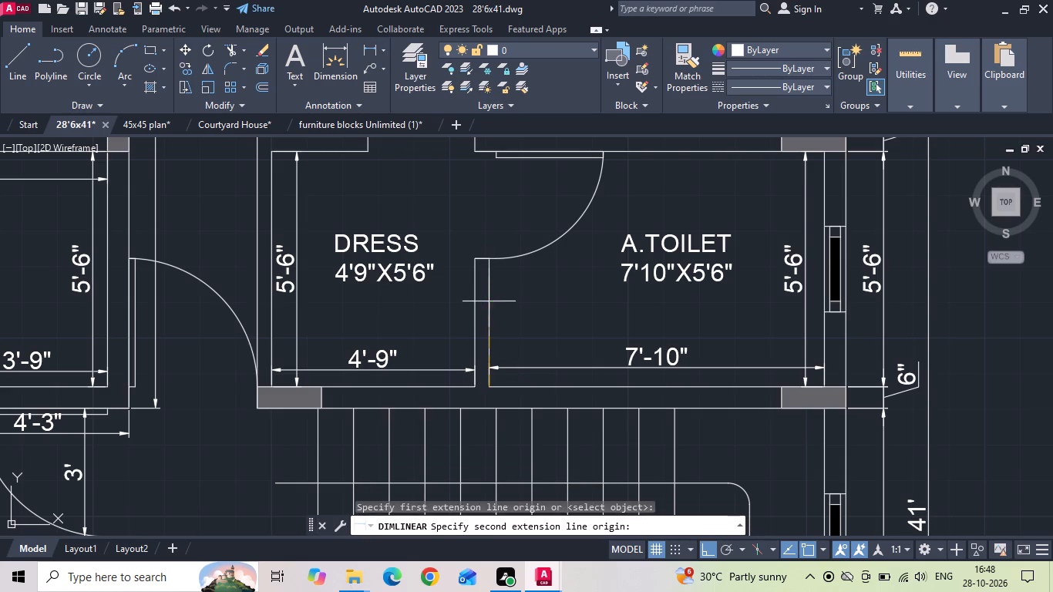
left_click(493, 260)
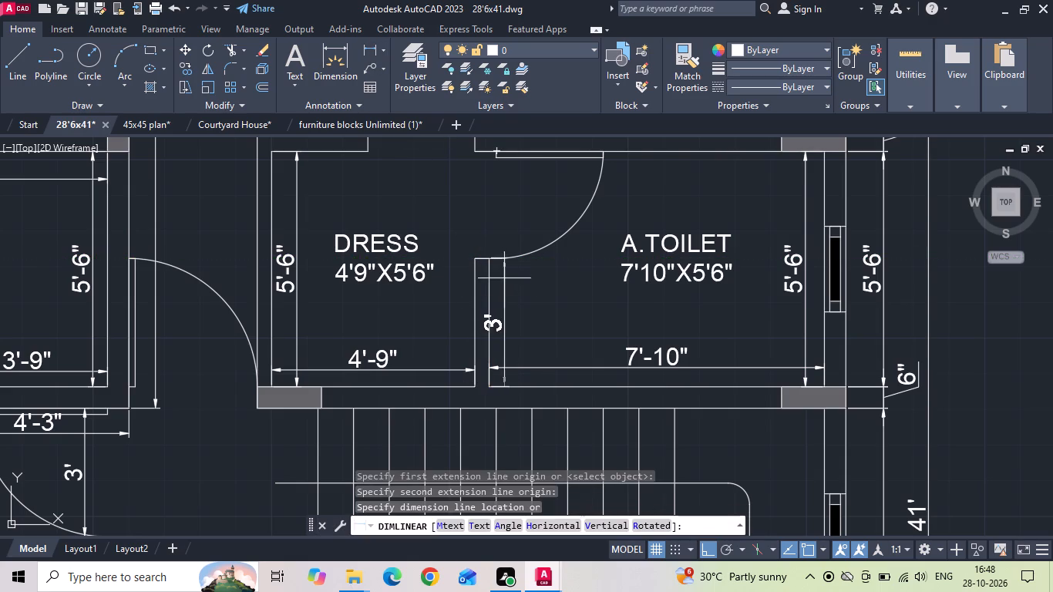
left_click(516, 299)
key("d")
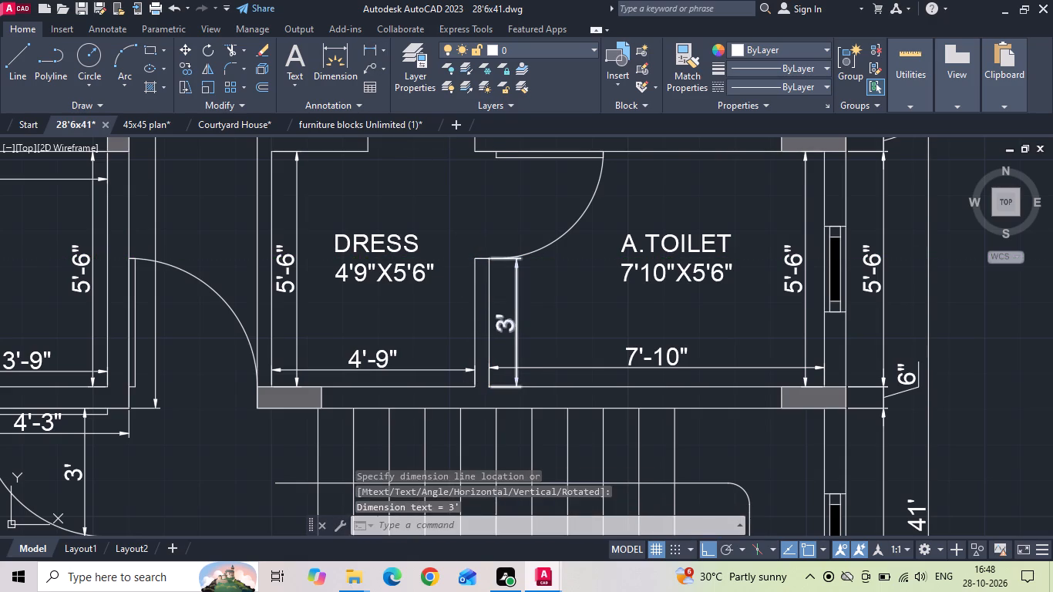
key("i")
key("m")
type("CNT")
key("space")
middle_click_drag(506, 202, 498, 291)
scroll(498, 280, "up", 1)
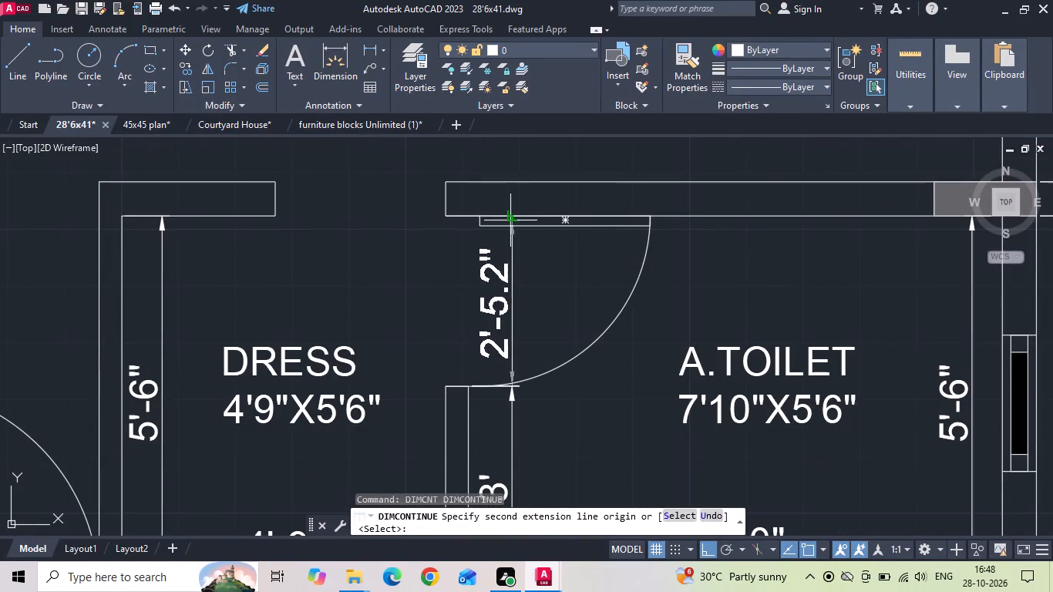
left_click(510, 215)
key("Escape")
scroll(483, 277, "down", 1)
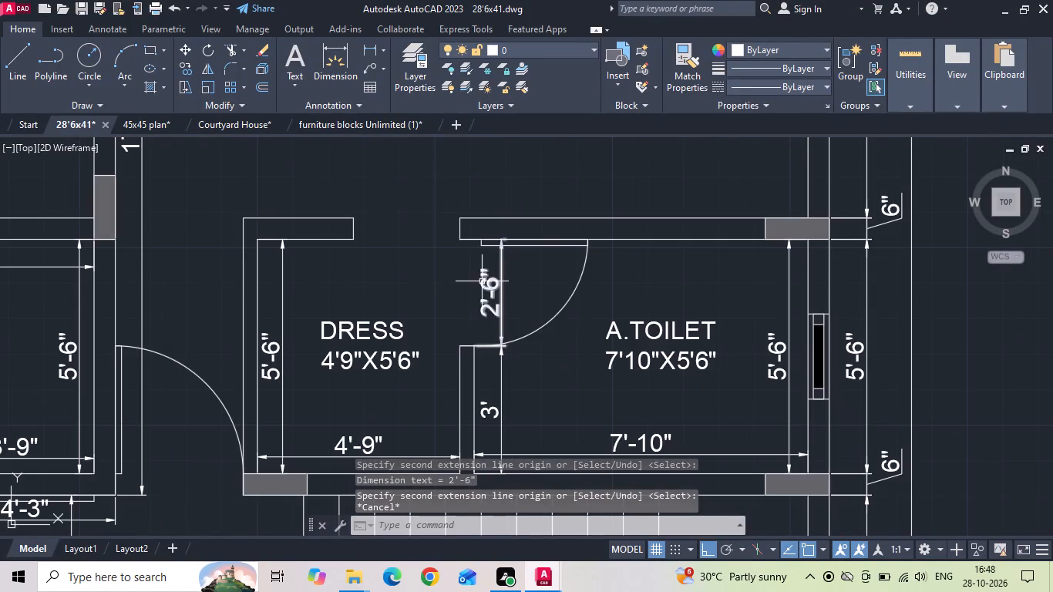
Add a horizontal dimension chain inside the Dress and A.Toilet's upper wall, covering the short wall, the Dress opening and the wall to the window side.
left_click(364, 52)
scroll(261, 235, "up", 2)
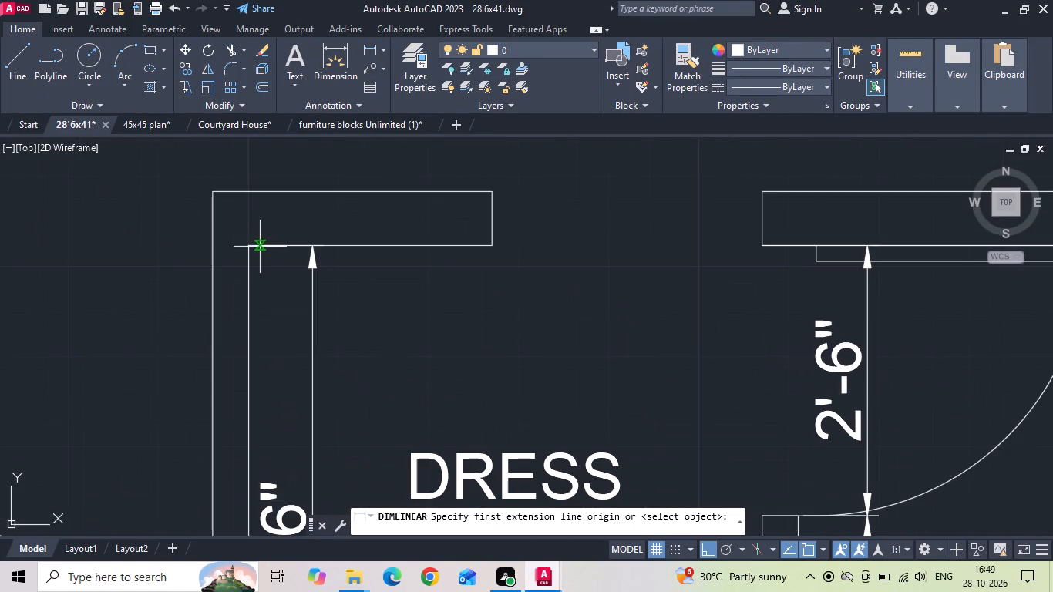
left_click_drag(248, 247, 269, 260)
left_click(494, 246)
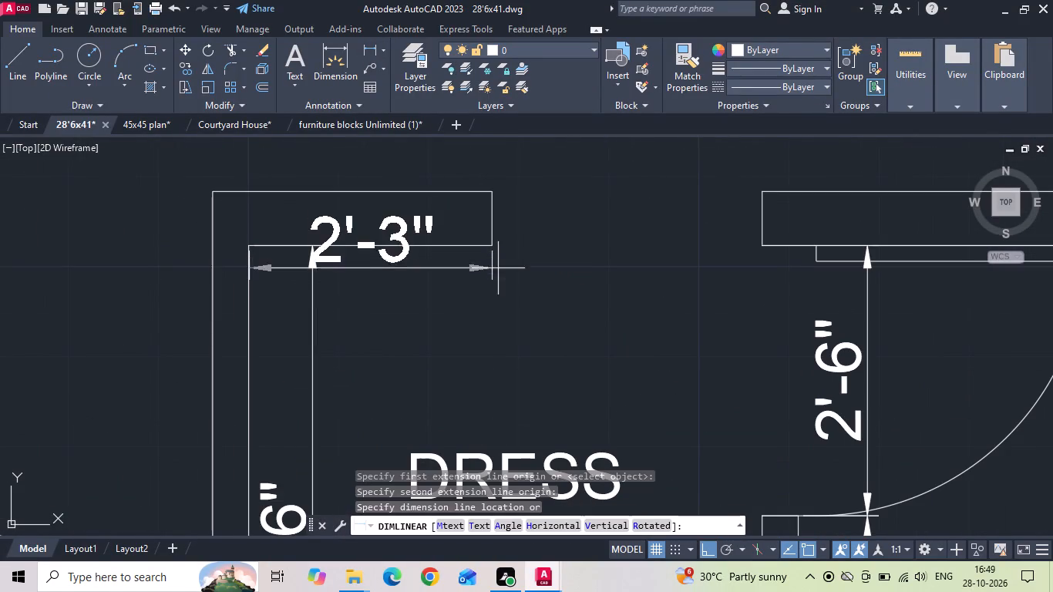
left_click(493, 309)
type("DIMCNT")
key("space")
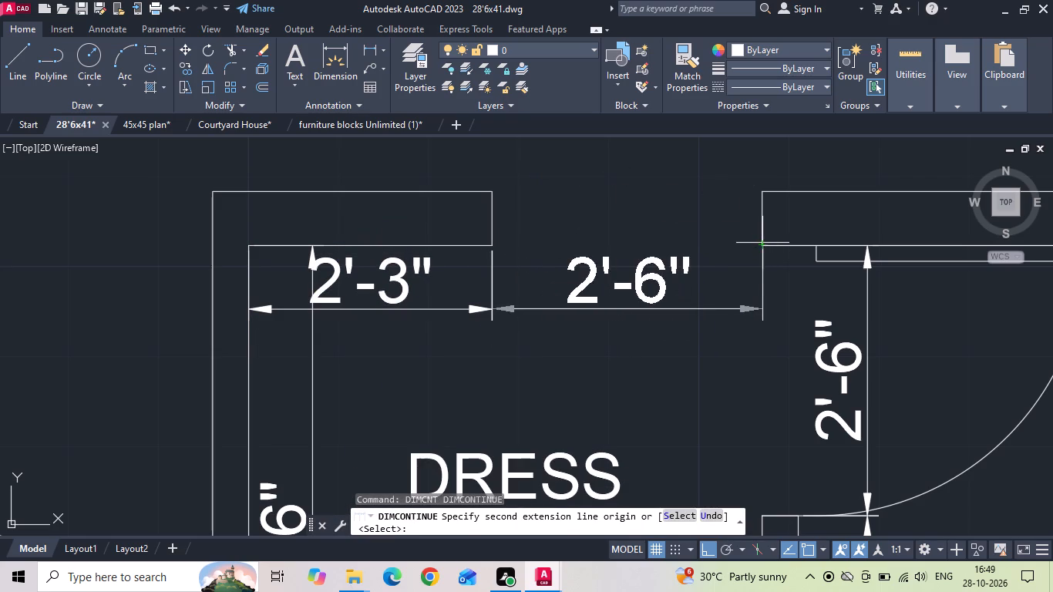
left_click(761, 243)
scroll(510, 338, "down", 1)
middle_click_drag(722, 325, 139, 326)
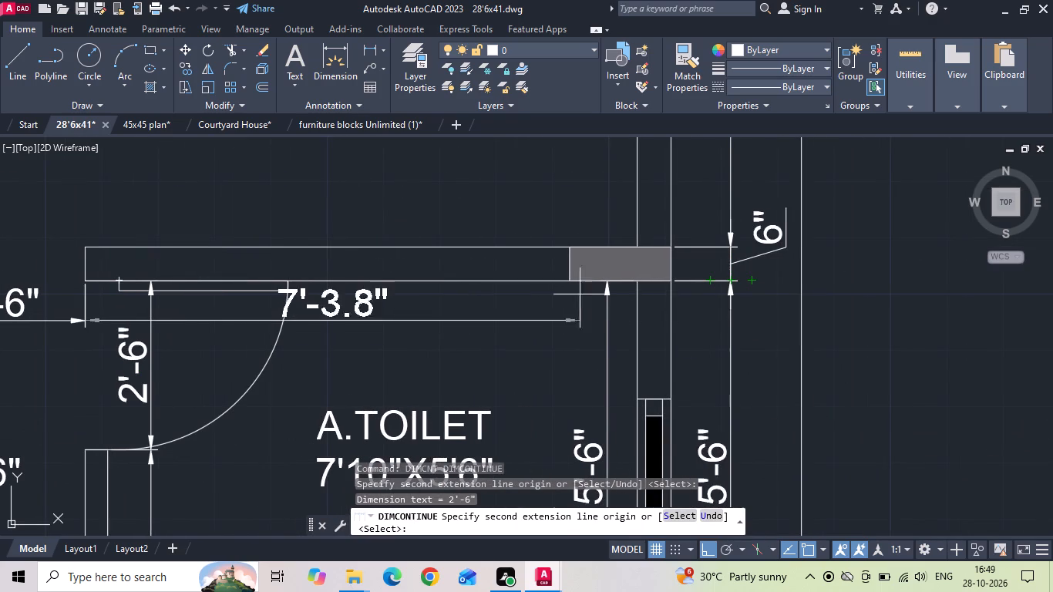
left_click(634, 280)
key("Escape")
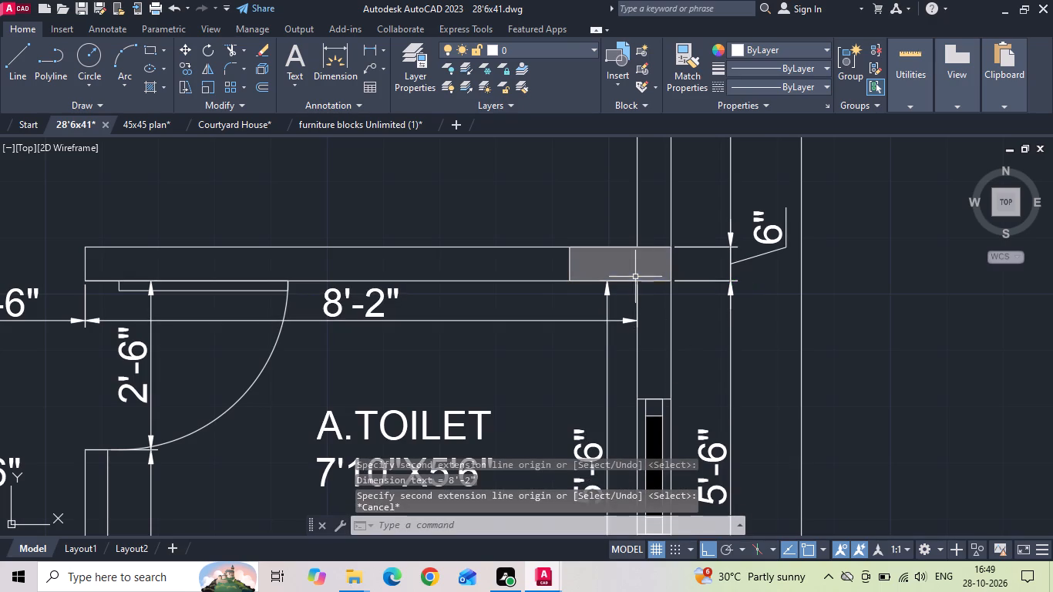
Save the 28'6x41 drawing.
key("ctrl+s")
key("ctrl+s")
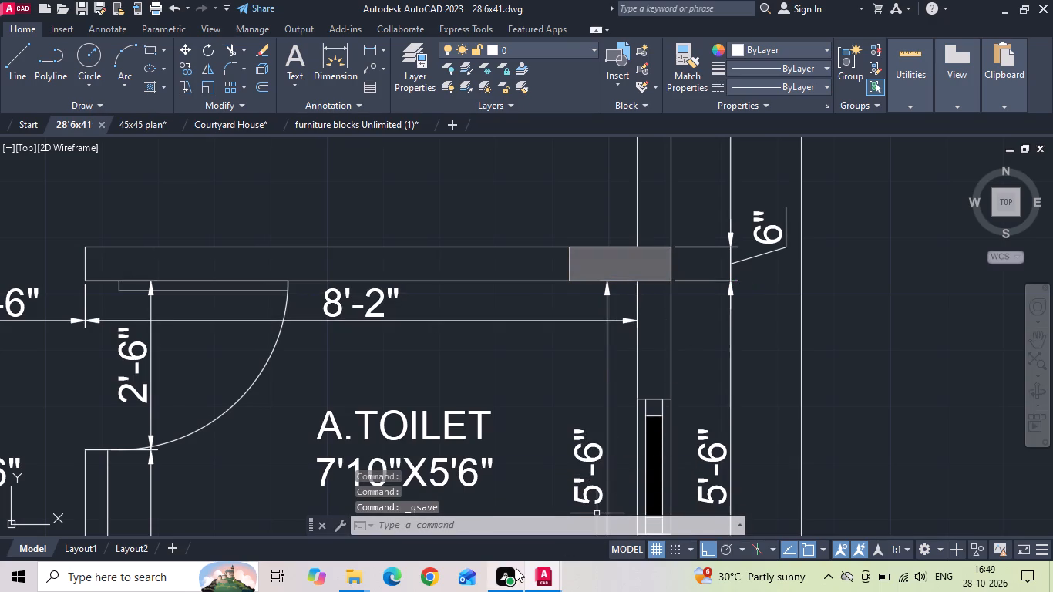
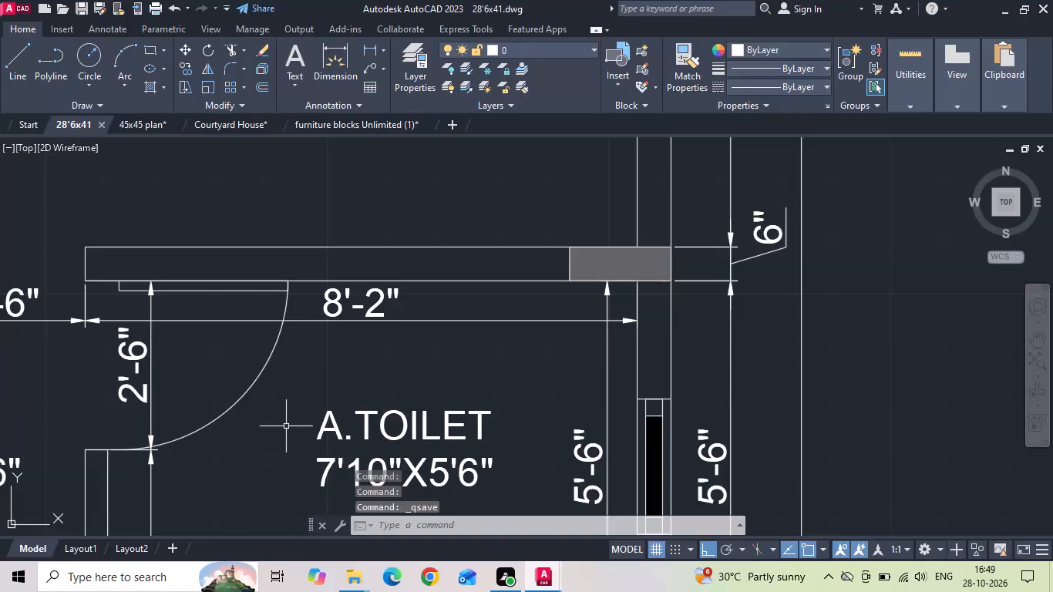
Add a horizontal linear dimension of the first-floor M.Bedroom's inside width, placed just inside its upper wall.
scroll(376, 409, "down", 3)
left_click(366, 47)
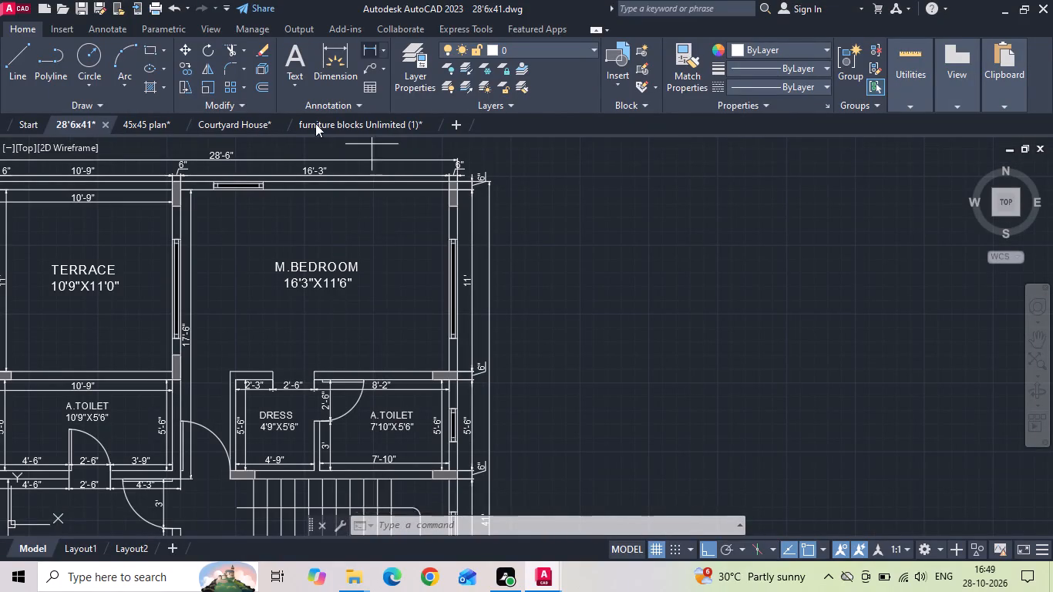
scroll(174, 190, "up", 3)
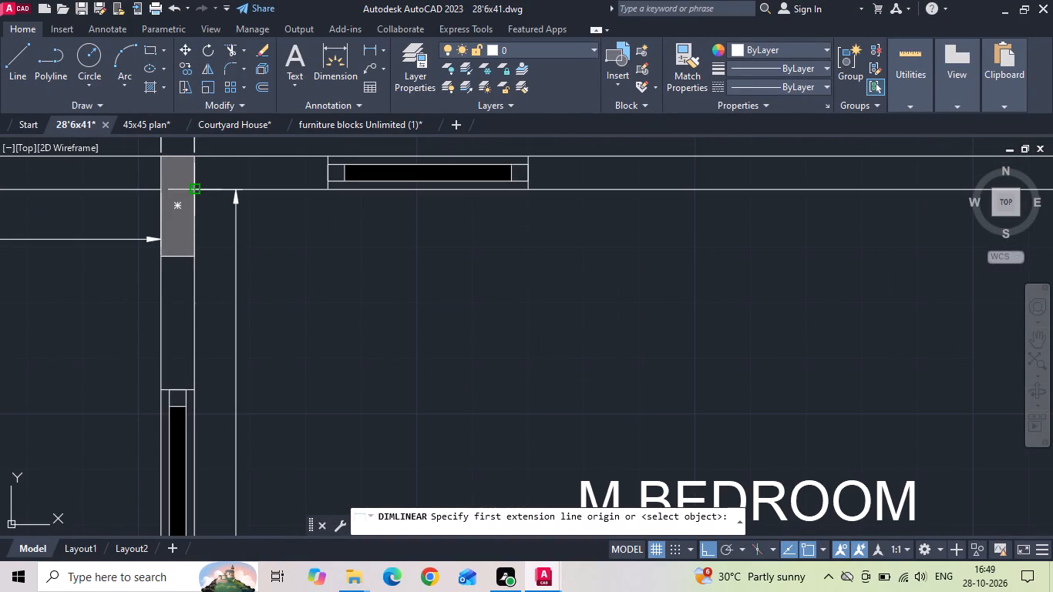
left_click(194, 187)
scroll(191, 191, "down", 1)
middle_click_drag(453, 198, 220, 220)
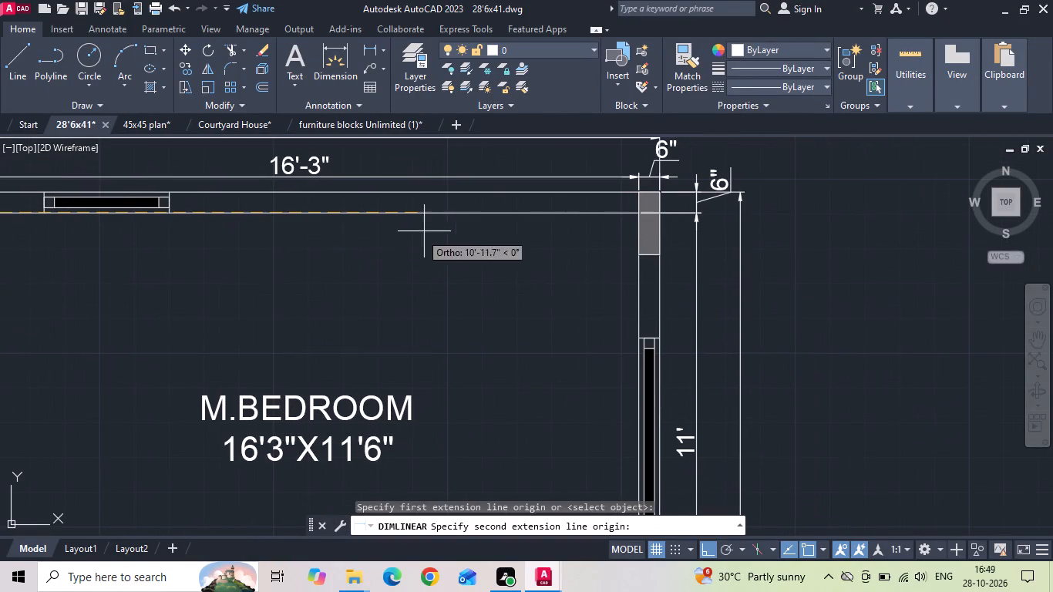
left_click(638, 211)
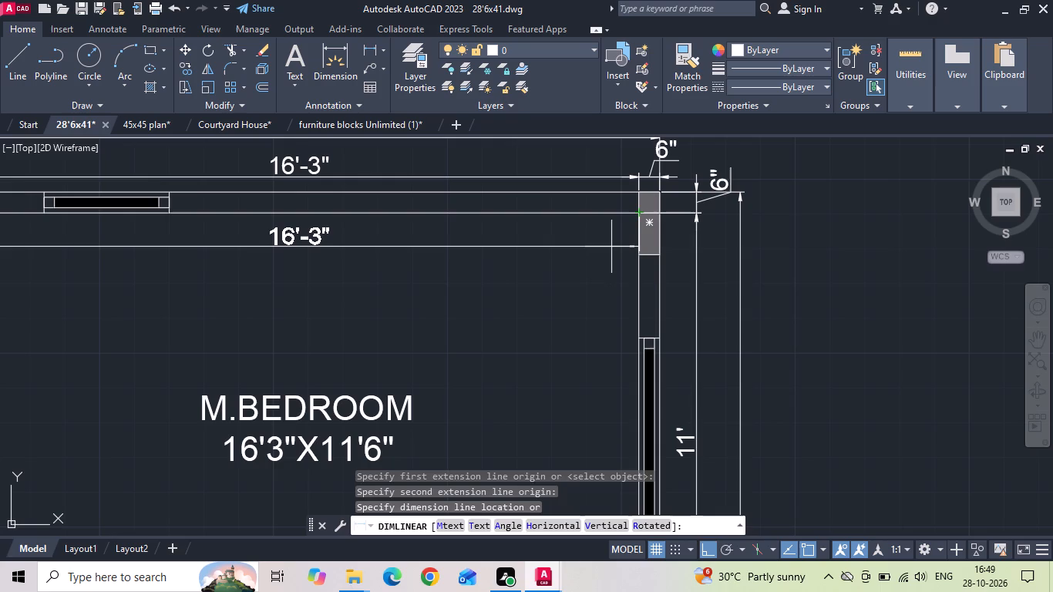
left_click(611, 245)
Add a vertical linear dimension of the M.Bedroom's inside depth, placed just inside its outer window wall.
left_click(373, 53)
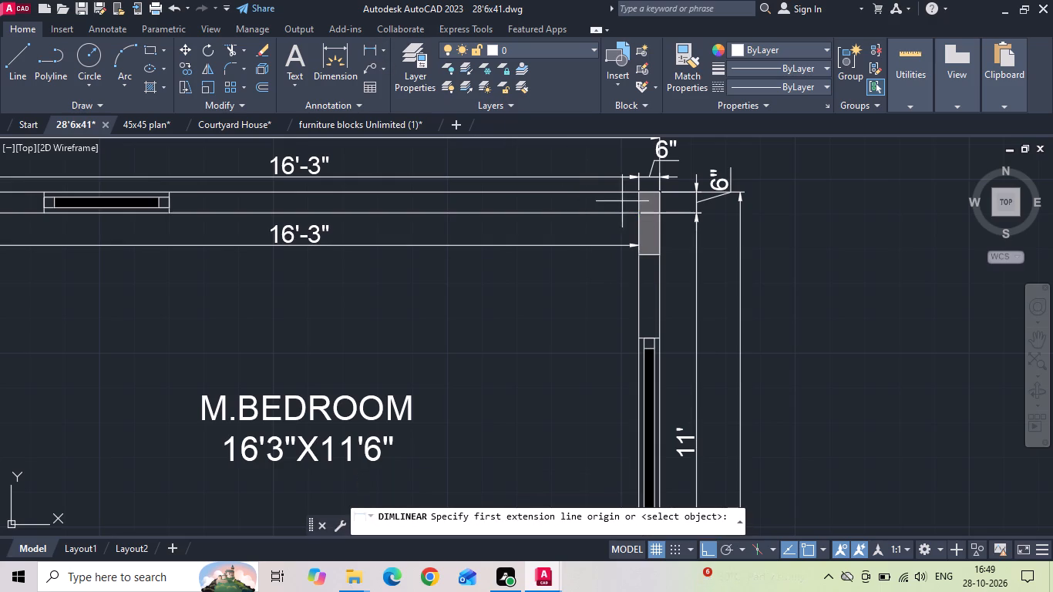
left_click(638, 211)
scroll(638, 211, "down", 1)
middle_click_drag(630, 294, 627, 169)
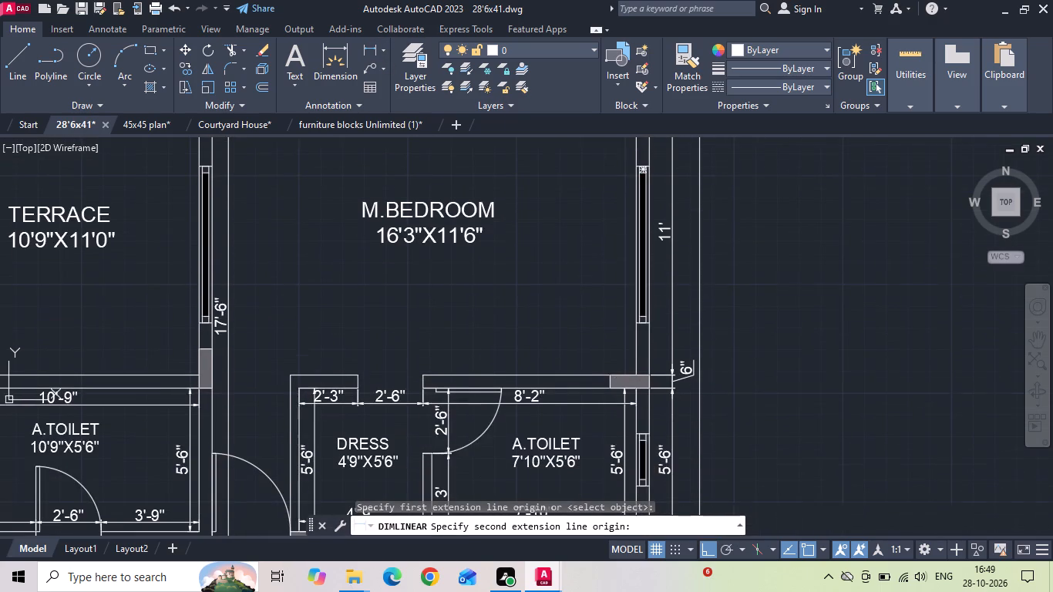
left_click(638, 372)
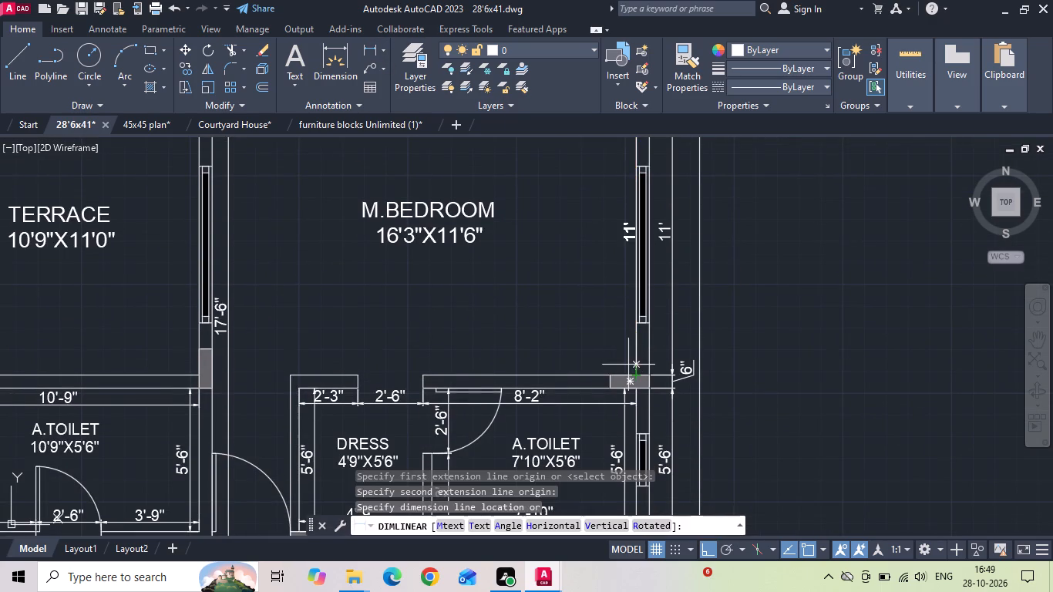
scroll(627, 363, "up", 1)
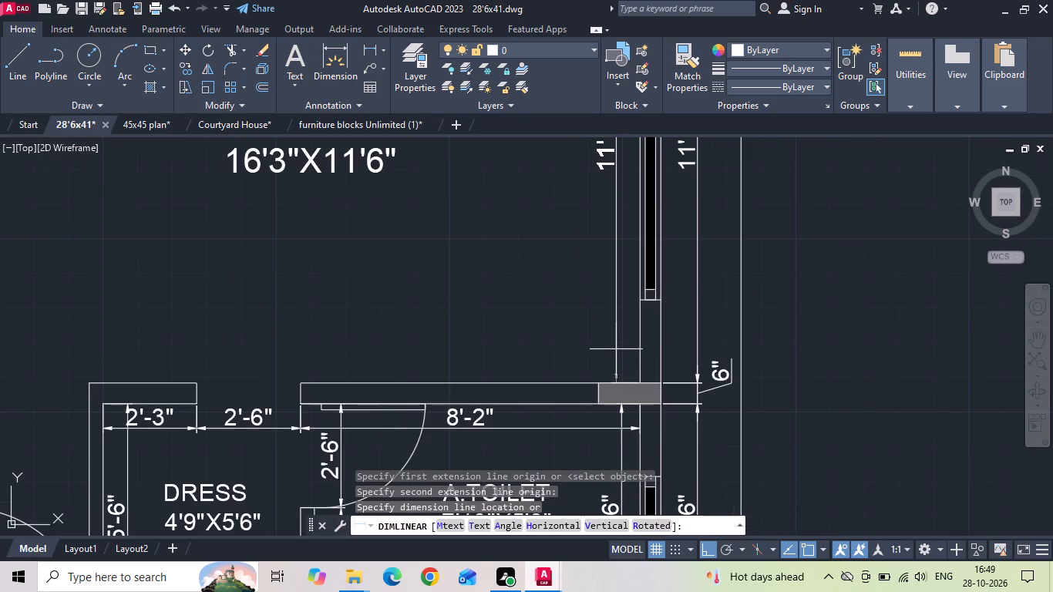
left_click(617, 346)
scroll(614, 346, "down", 2)
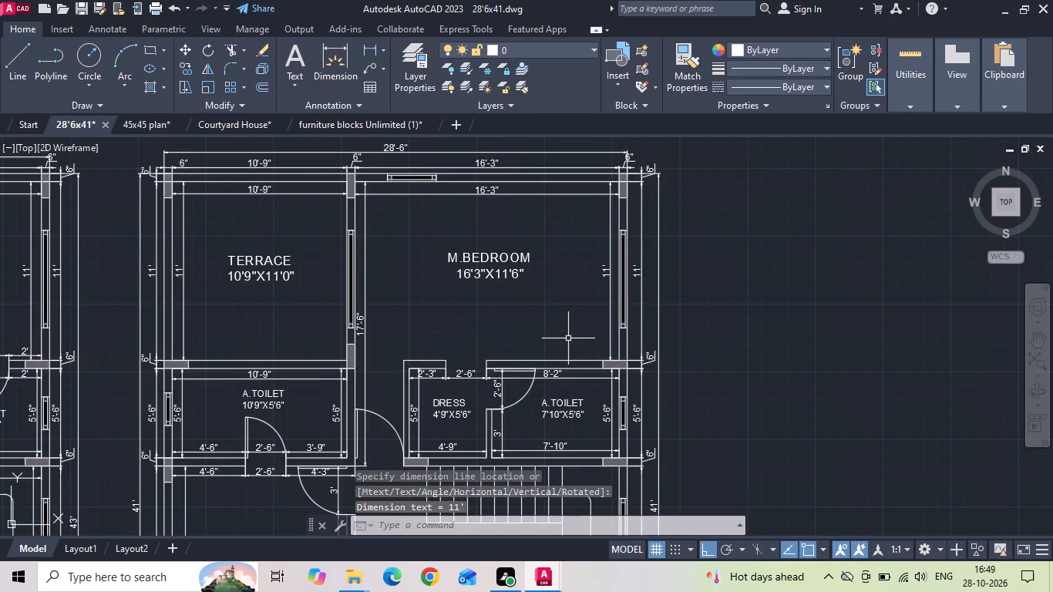
Add a horizontal dimension chain in the M.Bedroom above the Dress/A.Toilet wall, covering the wall's length and continuing across the passage to the terrace-side wall.
left_click(373, 49)
scroll(522, 345, "up", 1)
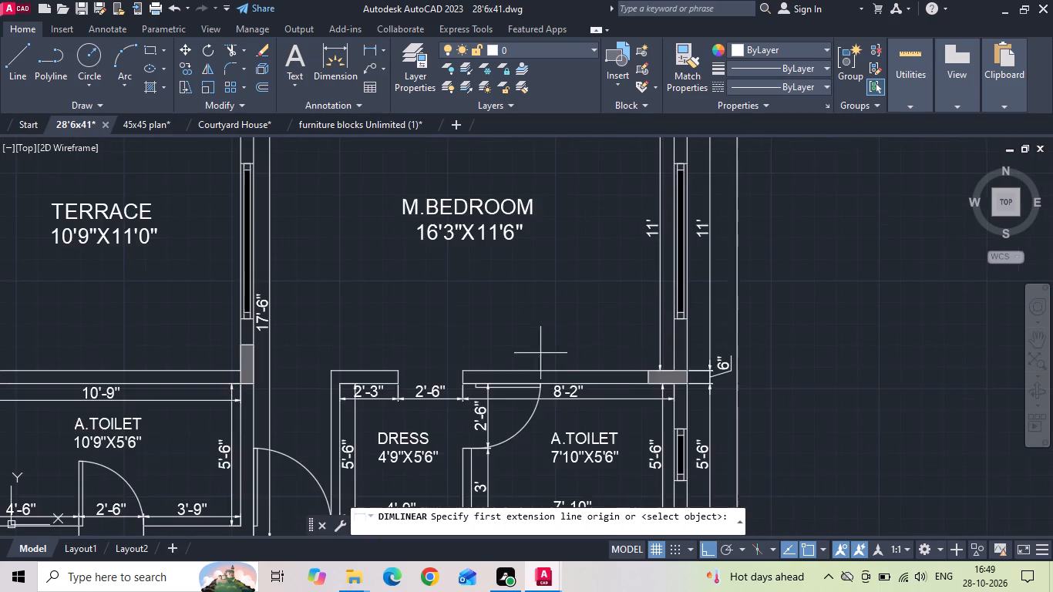
scroll(683, 365, "up", 1)
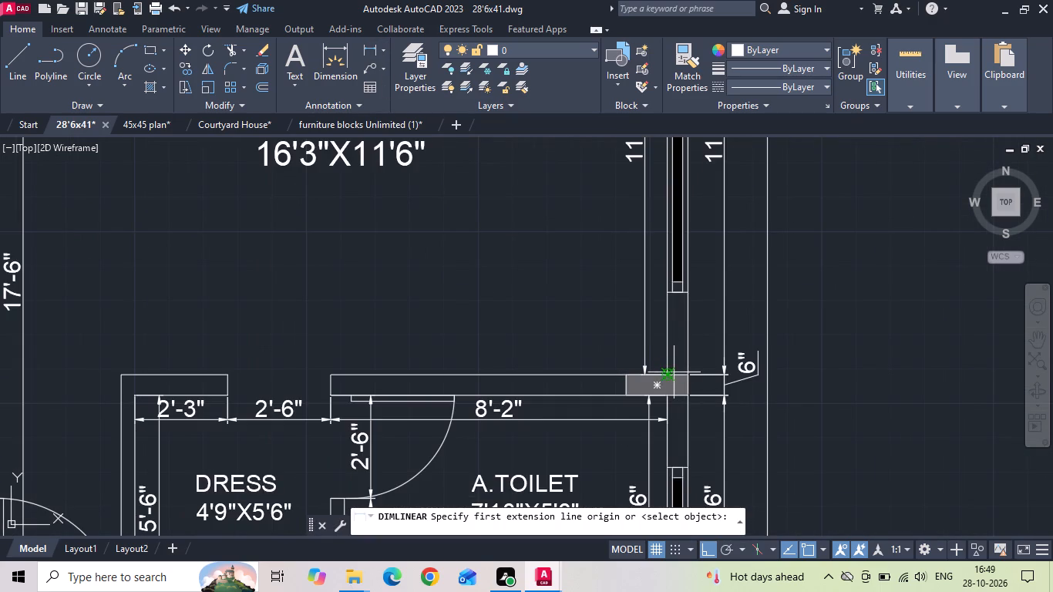
left_click(674, 372)
left_click(119, 378)
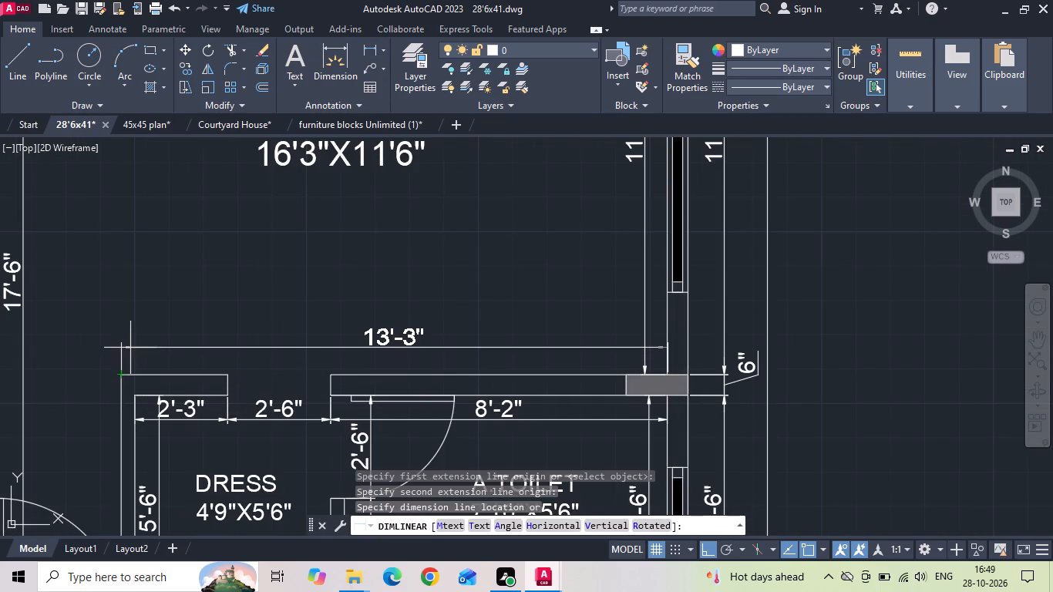
left_click(130, 348)
middle_click_drag(130, 348, 251, 349)
scroll(260, 391, "down", 1)
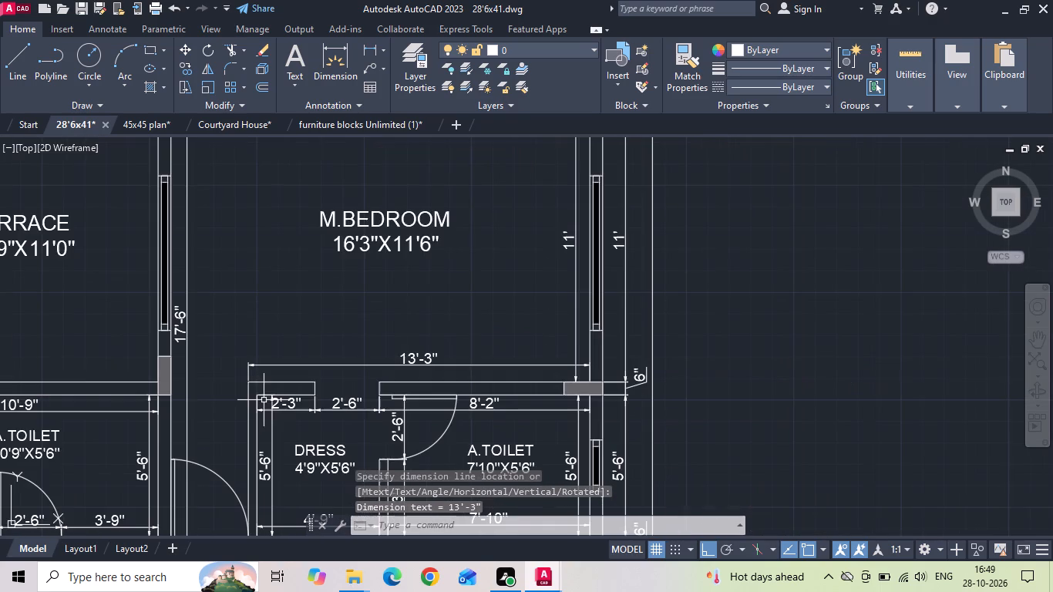
type("DIMCNT")
key("space")
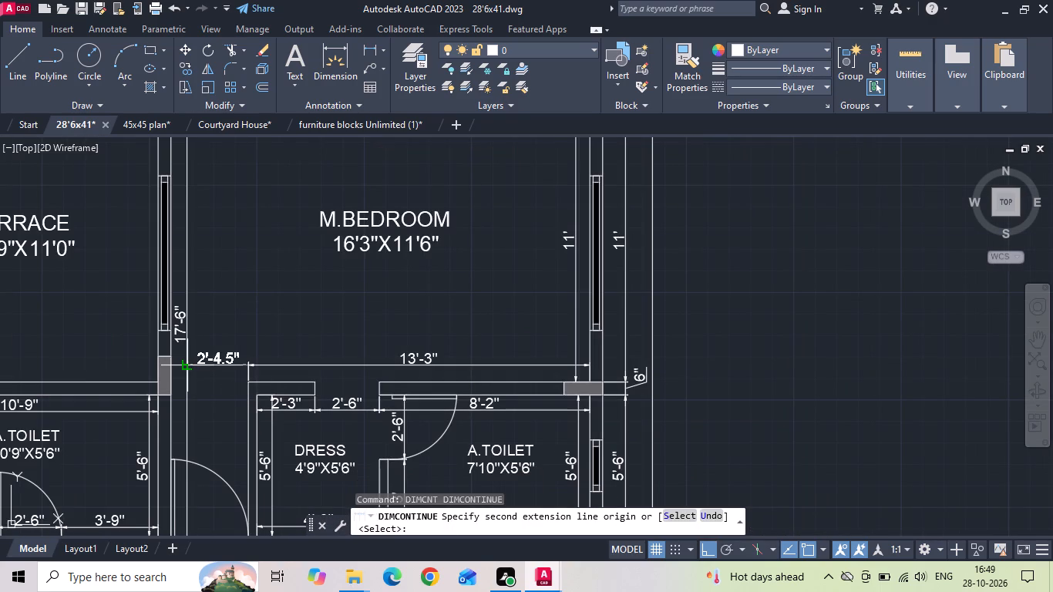
scroll(179, 365, "up", 2)
left_click(153, 344)
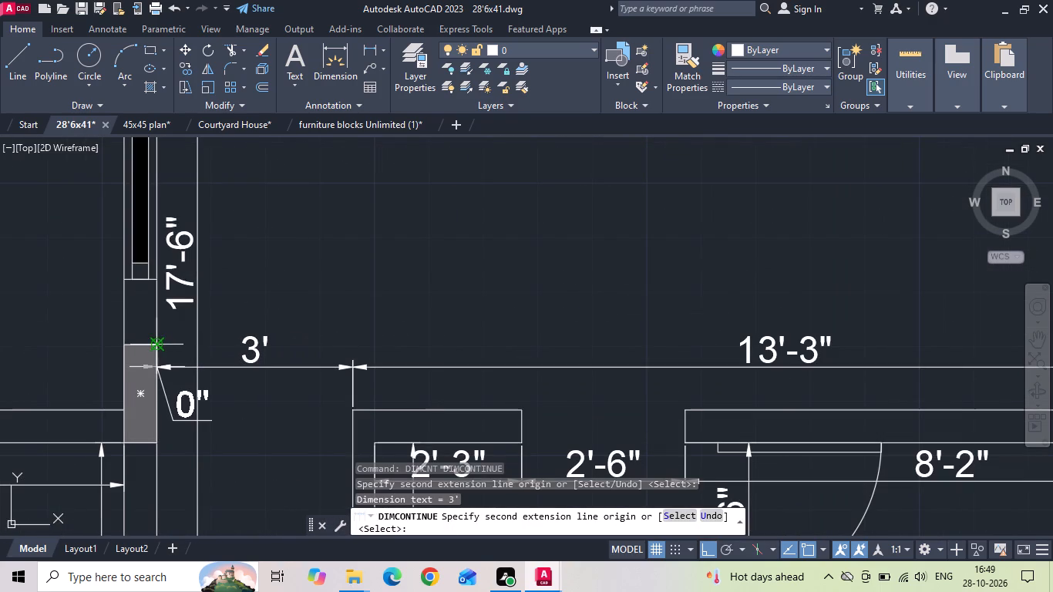
key("Escape")
scroll(269, 287, "down", 3)
scroll(330, 266, "down", 1)
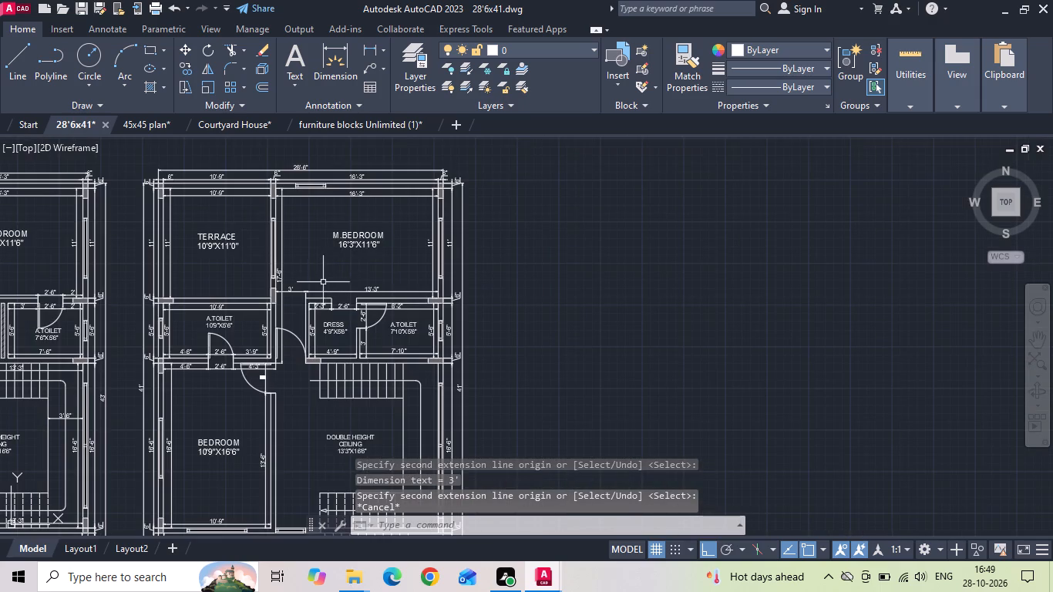
Add a vertical linear dimension of the Double Height Ceiling area's inside depth, placed beside the Bedroom partition.
middle_click_drag(318, 368, 414, 200)
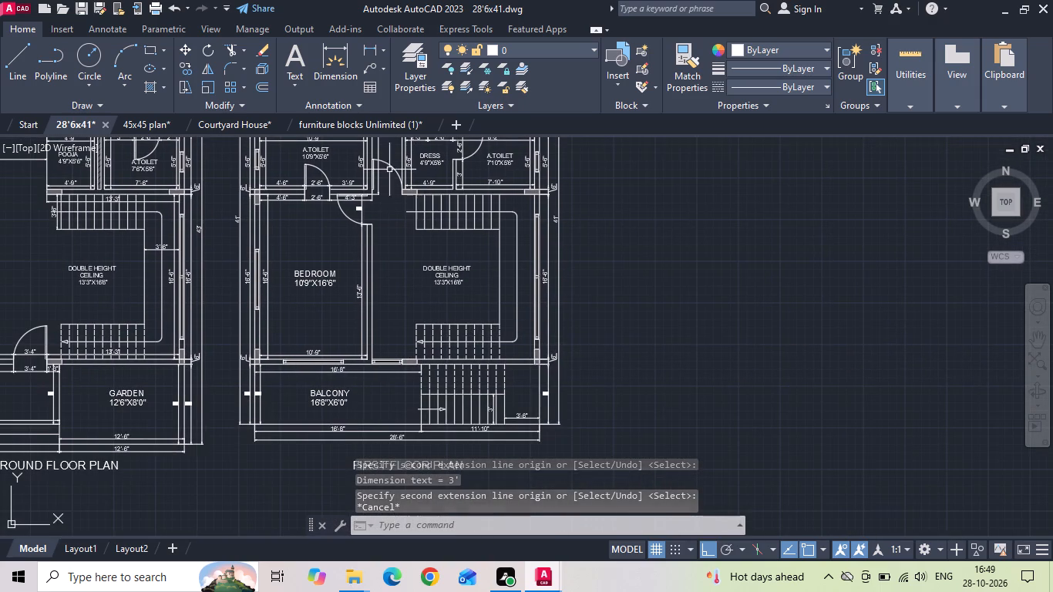
left_click(372, 52)
scroll(389, 210, "up", 3)
scroll(391, 258, "down", 1)
scroll(395, 142, "up", 3)
left_click(316, 223)
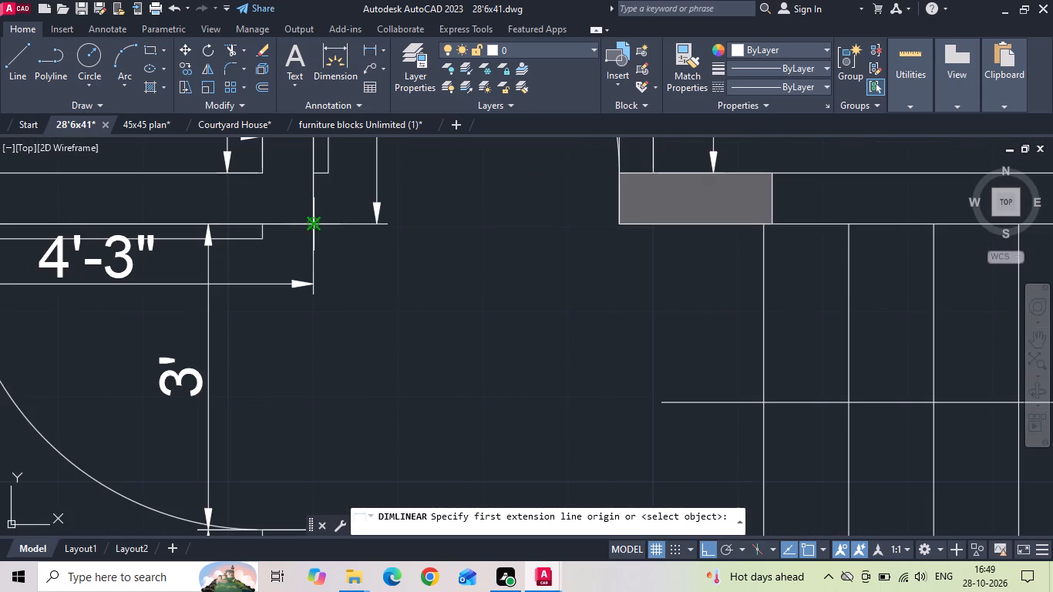
scroll(408, 163, "down", 4)
scroll(412, 358, "up", 2)
middle_click_drag(386, 381, 386, 315)
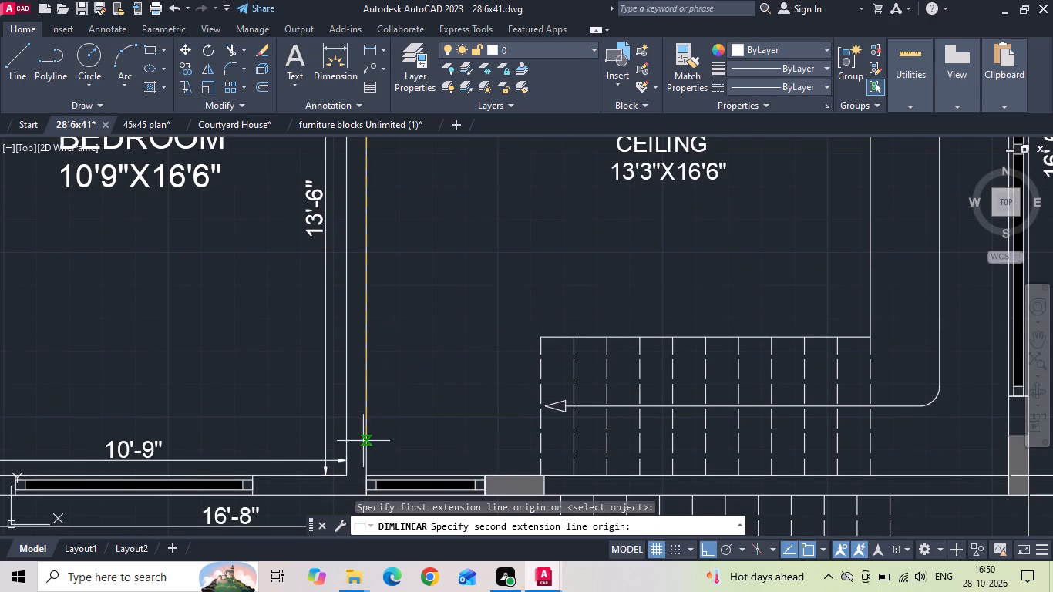
left_click(371, 474)
left_click(395, 420)
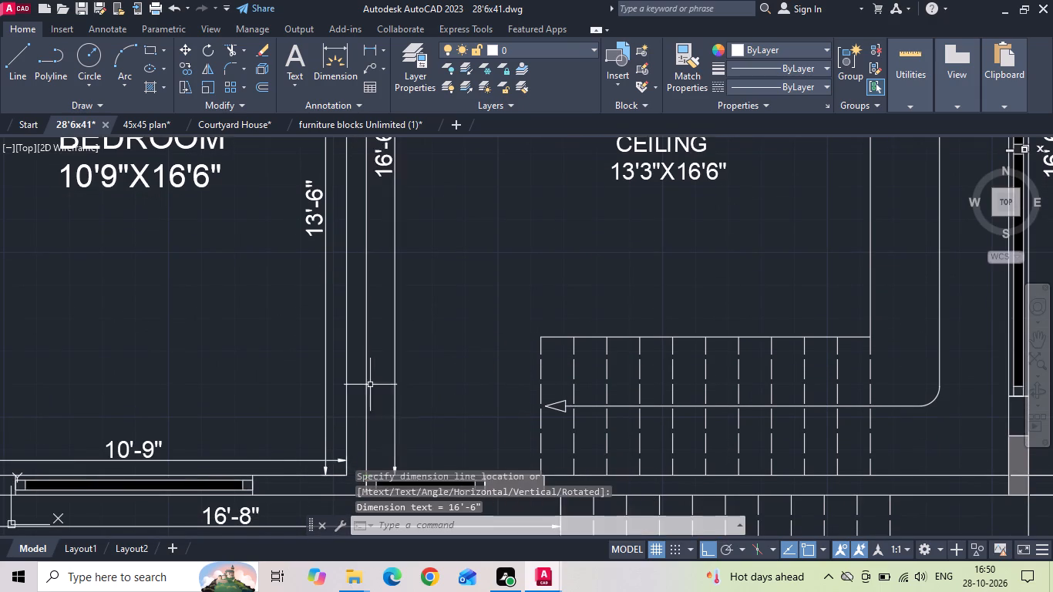
Add a horizontal linear dimension from the Bedroom partition to the outer window wall, just inside the Double Height Ceiling area's lower wall.
scroll(370, 403, "down", 1)
left_click(367, 48)
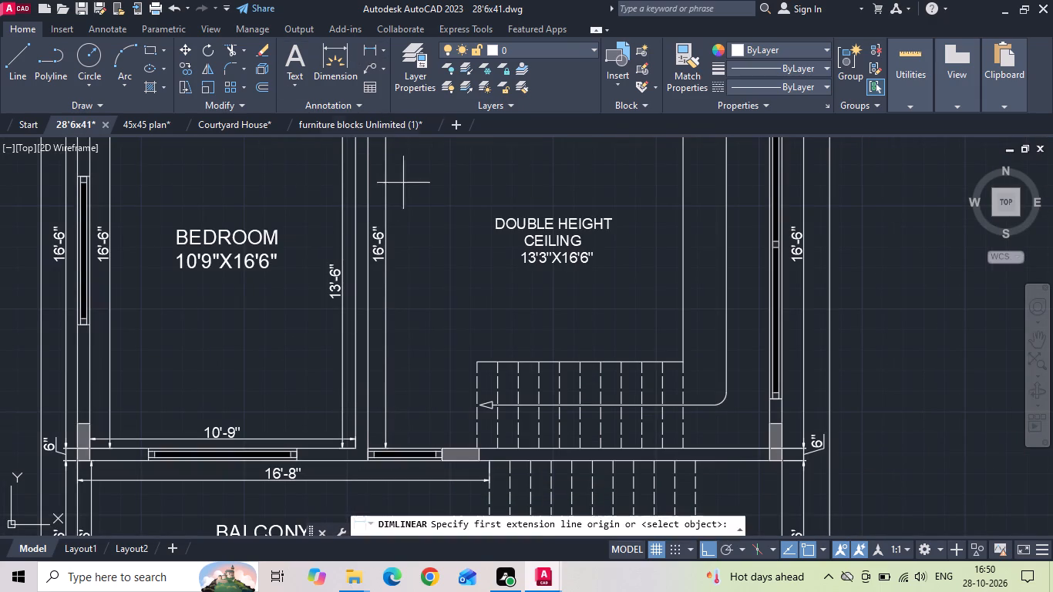
scroll(368, 454, "up", 4)
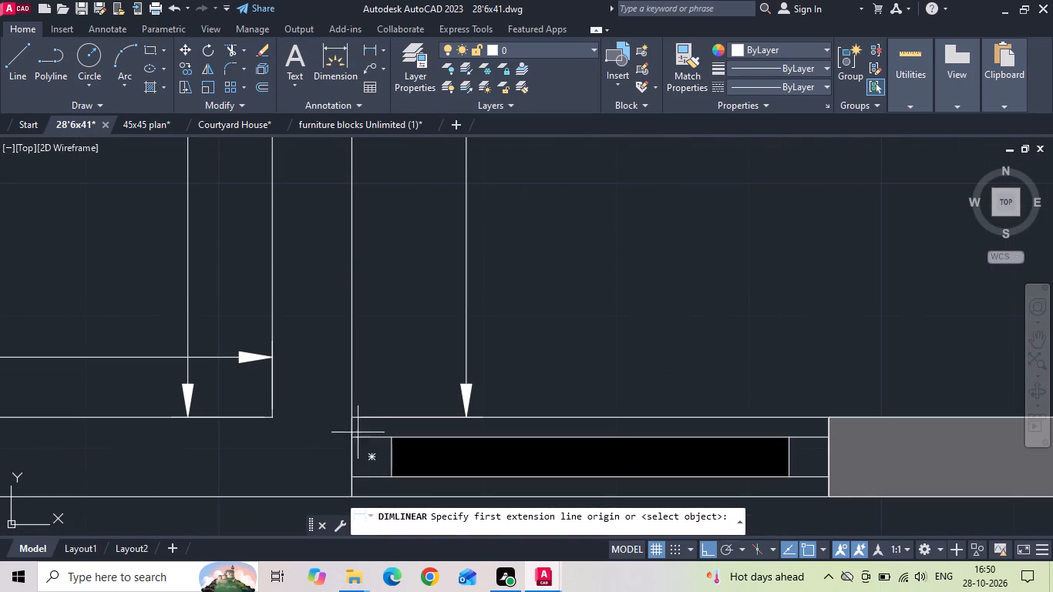
left_click(350, 416)
scroll(346, 415, "down", 3)
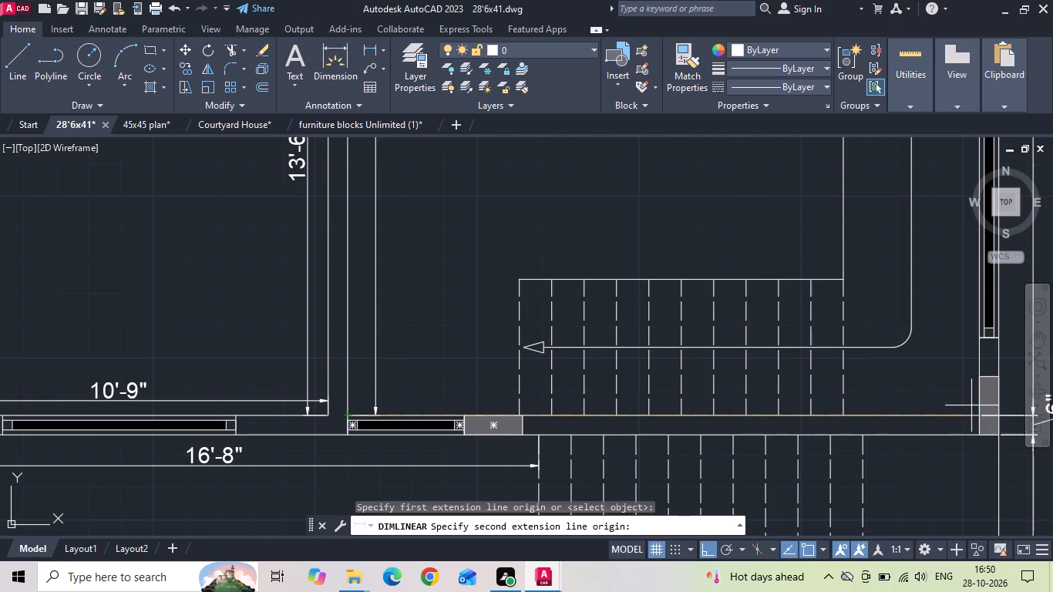
left_click(979, 419)
left_click(967, 394)
scroll(389, 397, "down", 1)
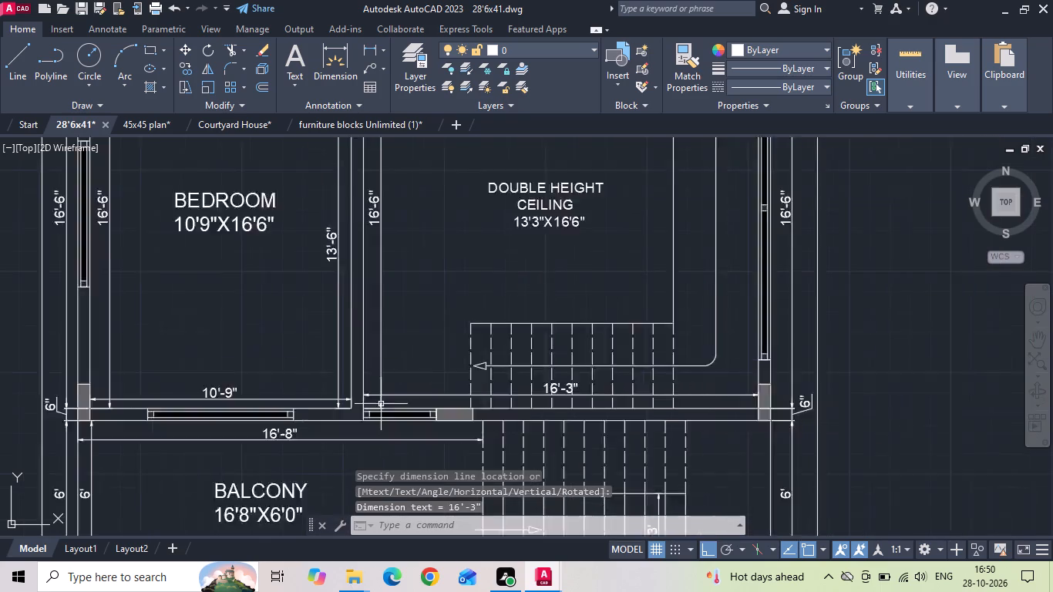
scroll(381, 404, "down", 1)
middle_click_drag(404, 261, 404, 314)
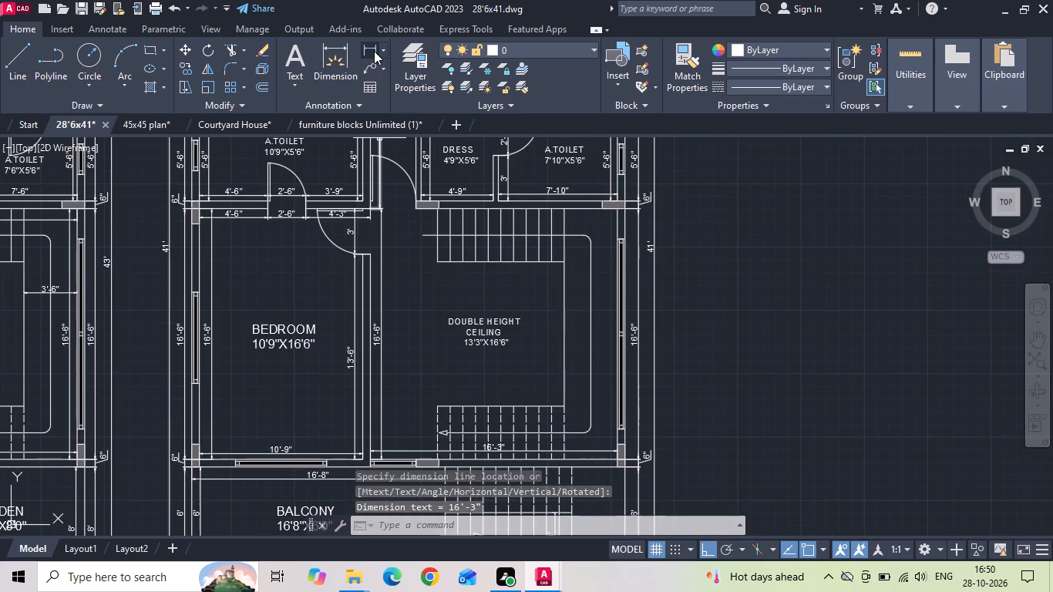
scroll(564, 346, "down", 2)
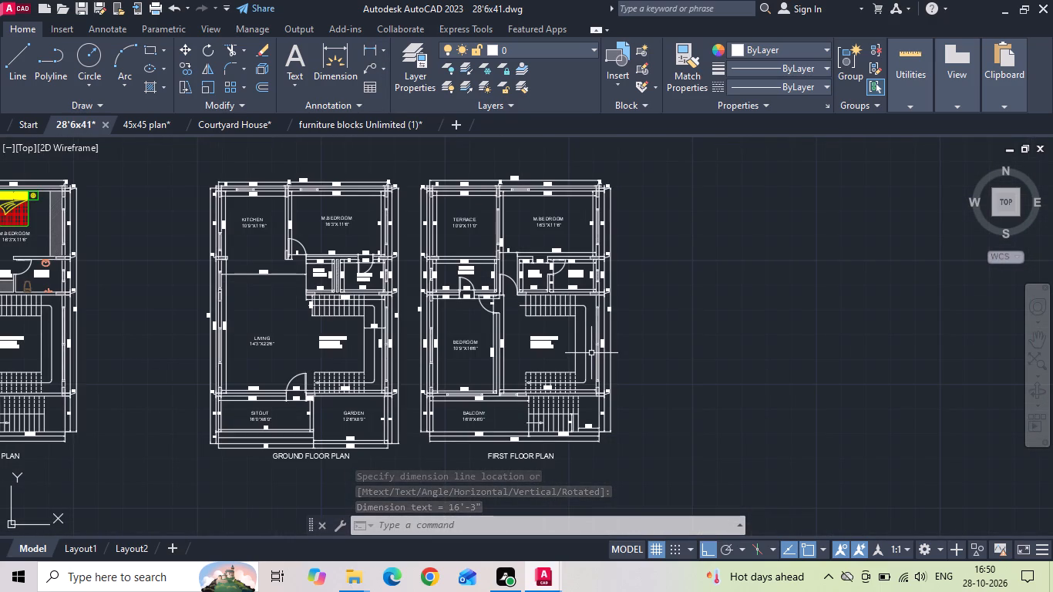
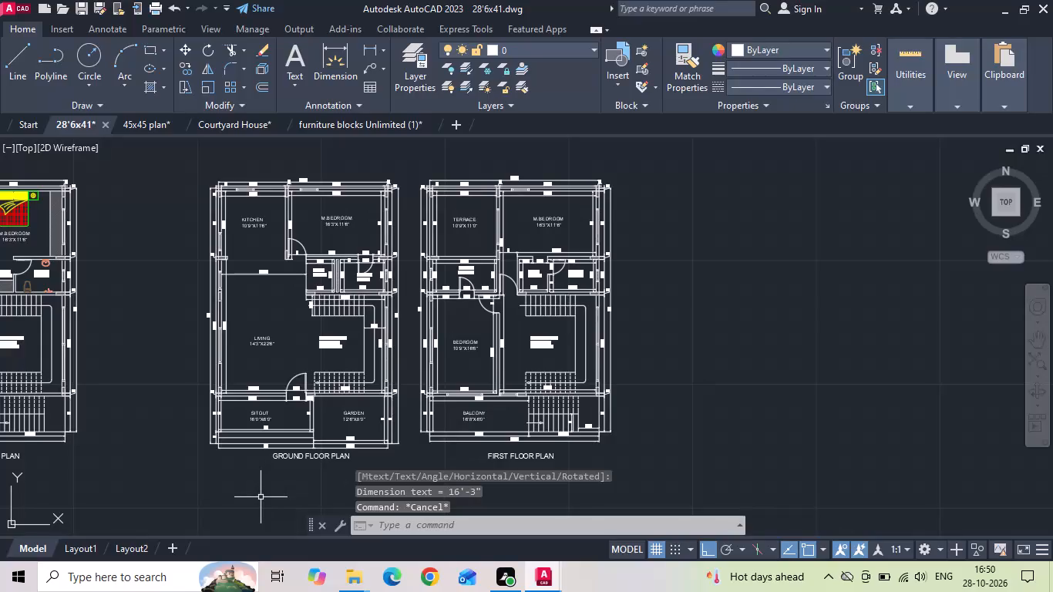
Copy the dimensioned, furniture-free Ground and First Floor Plans with their titles horizontally into the empty space beyond the existing pairs.
scroll(262, 437, "down", 1)
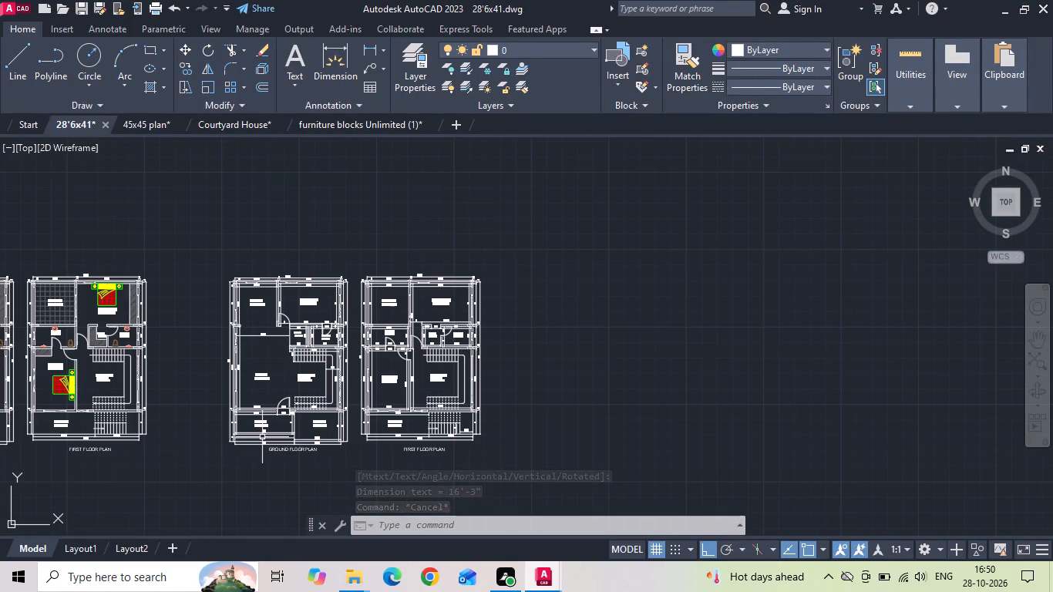
left_click(205, 267)
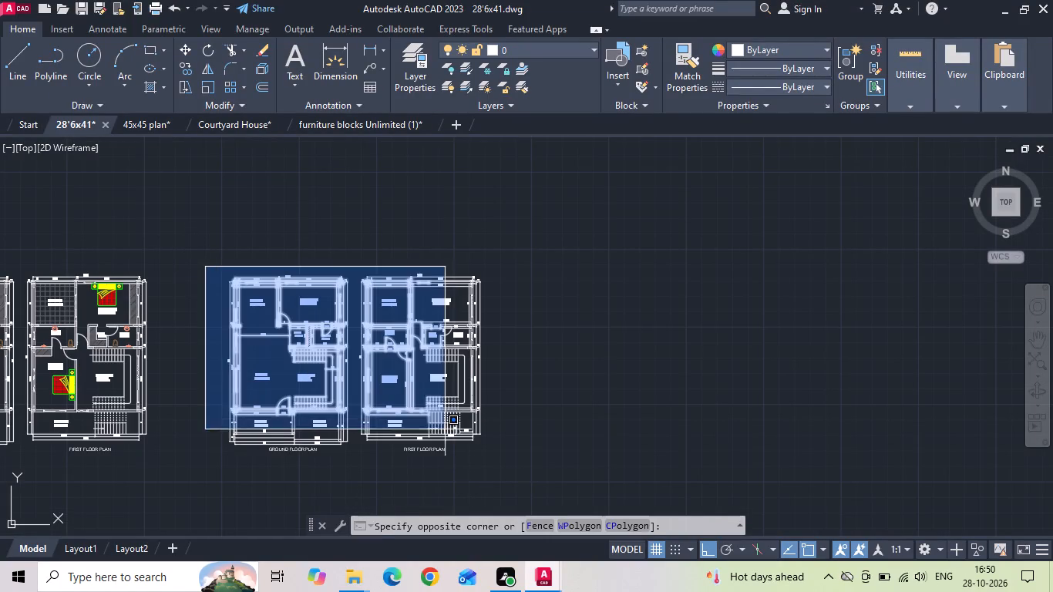
left_click(499, 480)
right_click(506, 251)
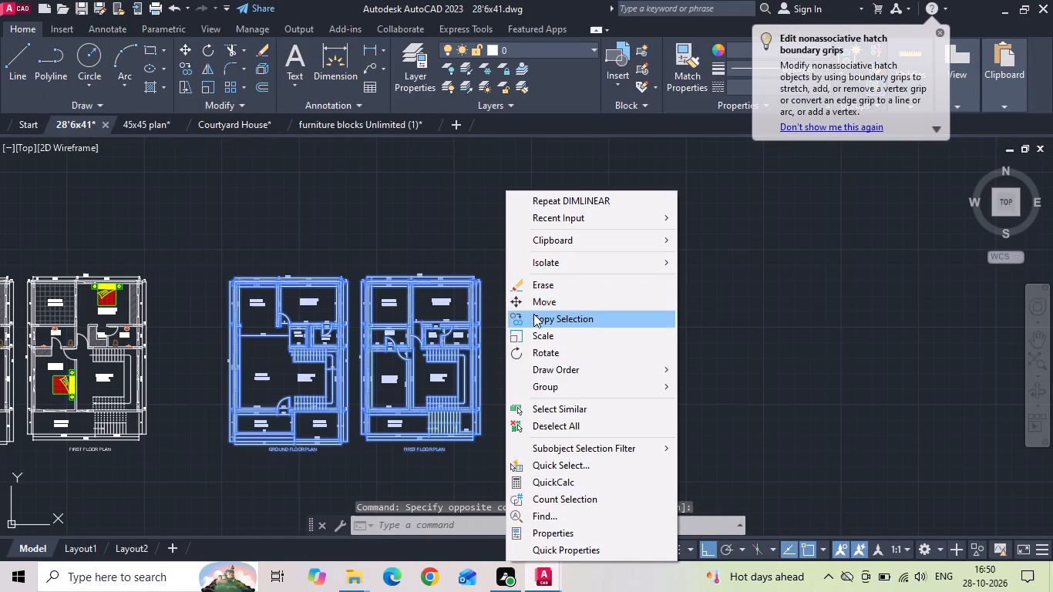
left_click(533, 314)
left_click_drag(569, 296, 594, 296)
left_click(897, 282)
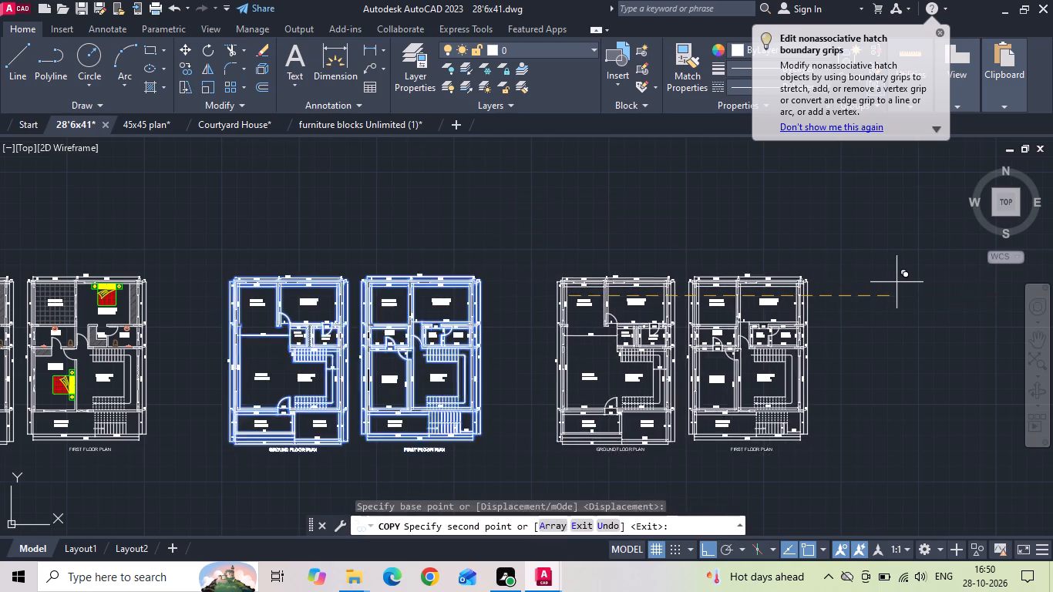
key("Escape")
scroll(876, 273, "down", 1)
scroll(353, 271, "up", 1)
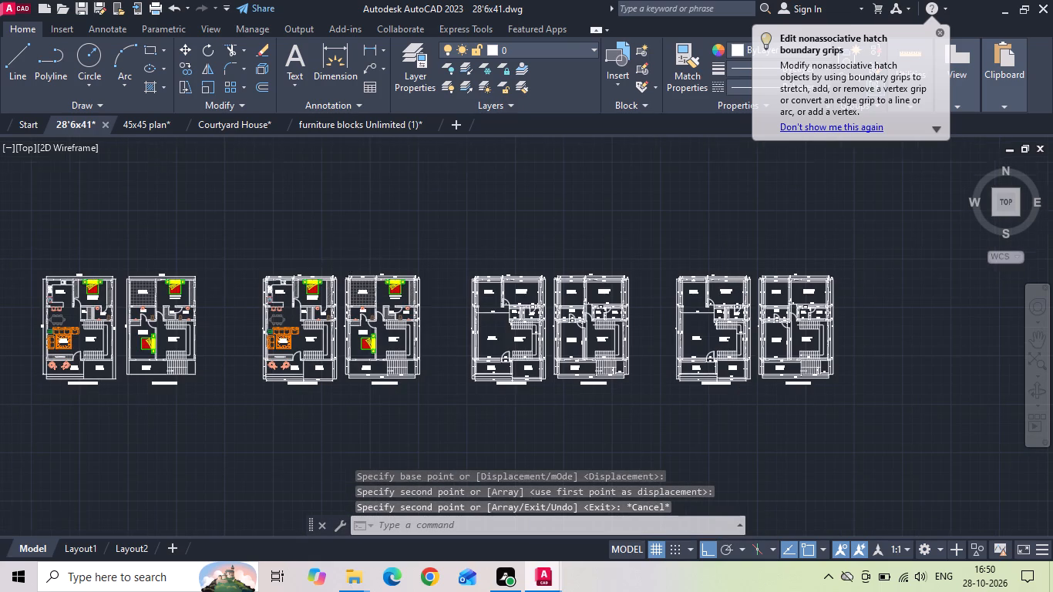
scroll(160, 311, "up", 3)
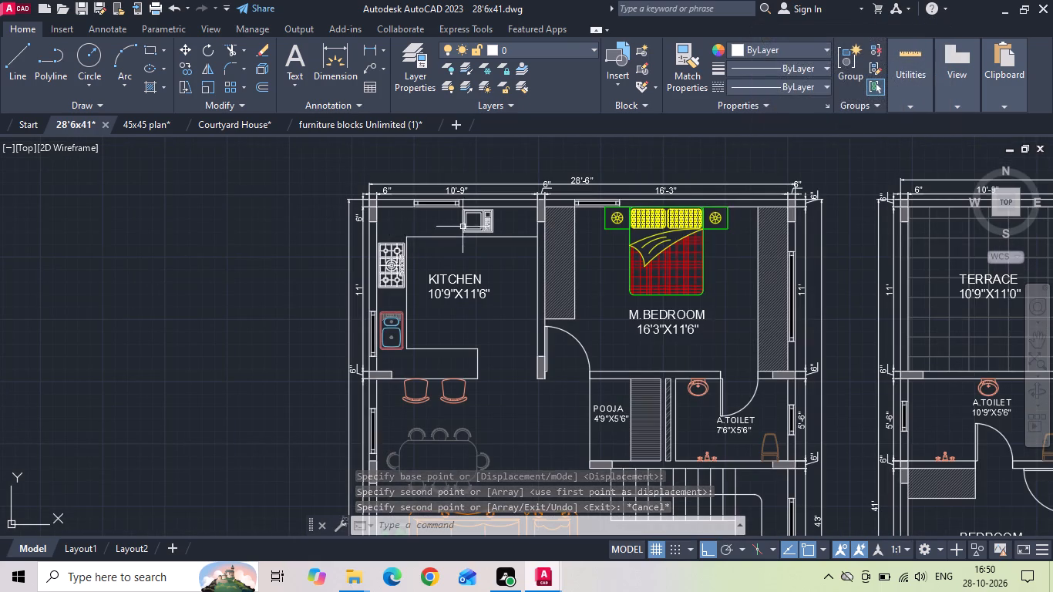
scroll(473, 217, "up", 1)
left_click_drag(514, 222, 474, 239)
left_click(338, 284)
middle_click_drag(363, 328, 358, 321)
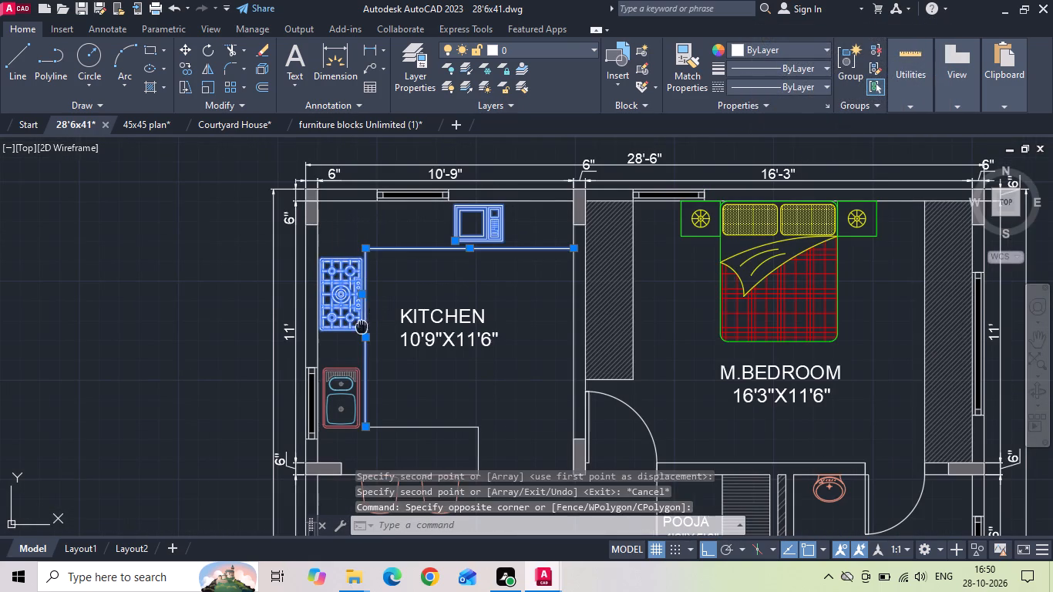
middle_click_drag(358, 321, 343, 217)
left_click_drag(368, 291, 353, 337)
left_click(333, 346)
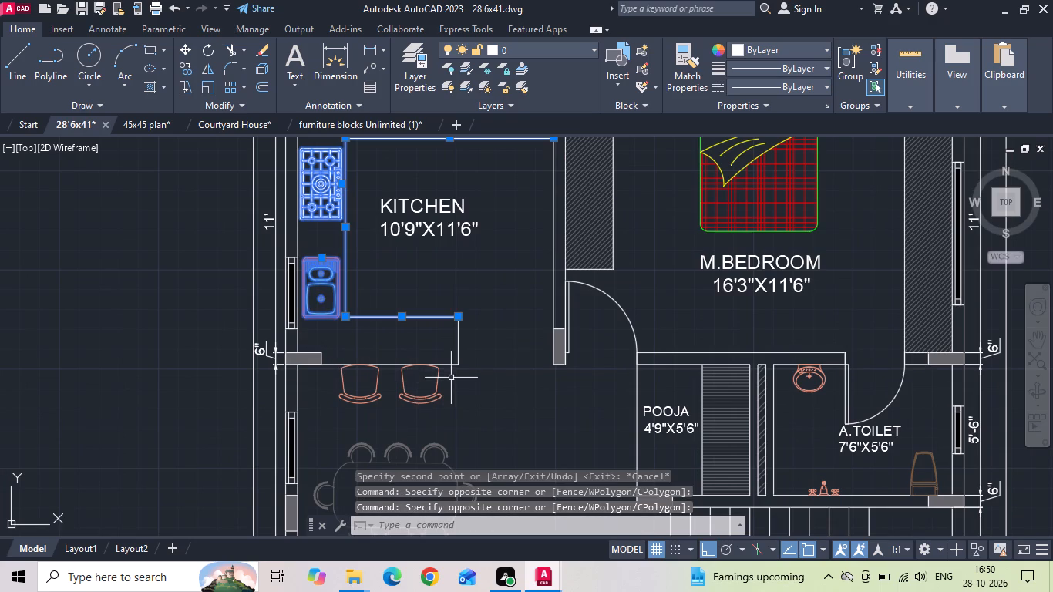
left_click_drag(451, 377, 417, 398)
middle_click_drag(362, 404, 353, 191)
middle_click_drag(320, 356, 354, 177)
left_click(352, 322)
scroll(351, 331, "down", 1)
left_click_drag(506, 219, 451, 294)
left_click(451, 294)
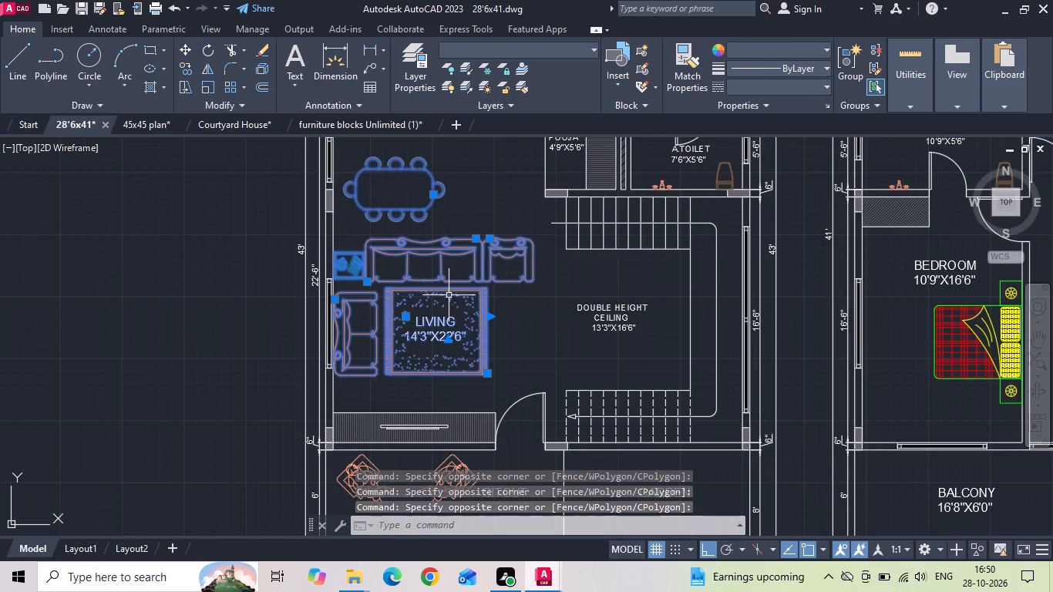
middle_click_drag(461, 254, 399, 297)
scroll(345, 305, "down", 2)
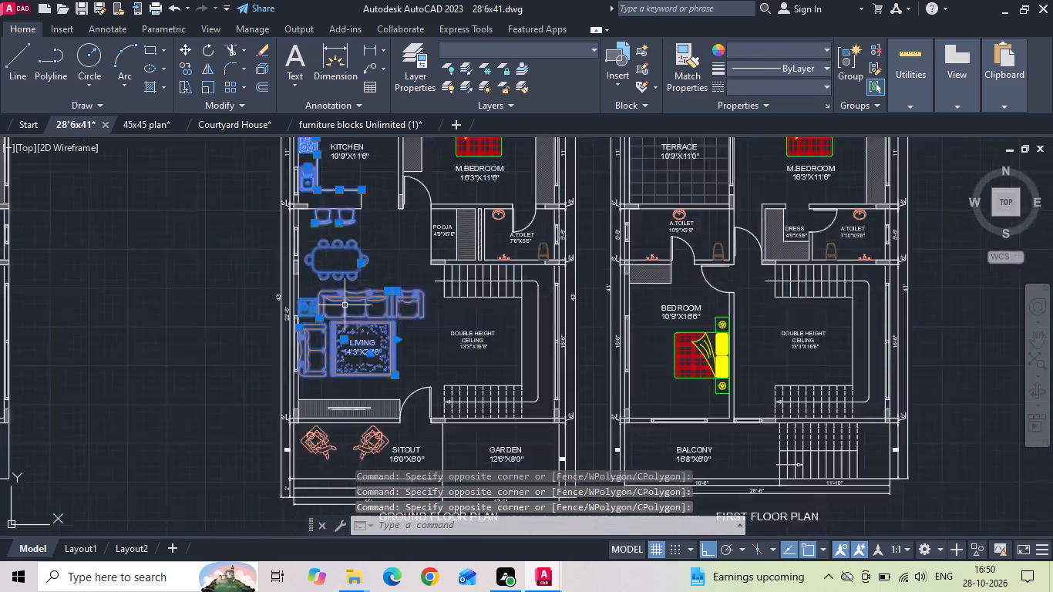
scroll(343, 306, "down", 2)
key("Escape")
Erase all the room name and size labels from both floors of the newest plan copy, keeping the floor plan titles.
scroll(897, 289, "up", 3)
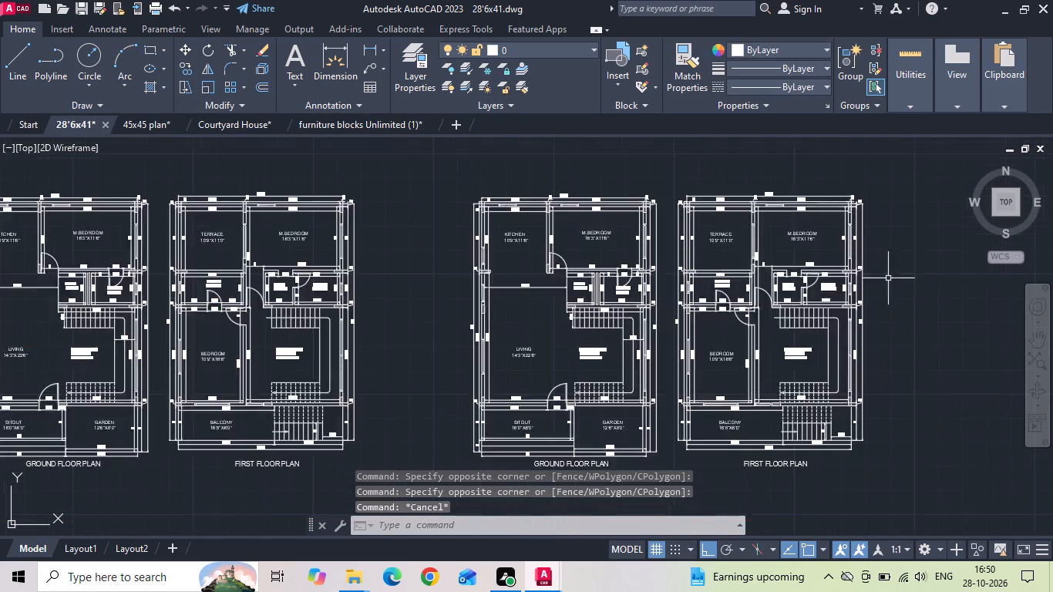
left_click_drag(778, 217, 742, 207)
left_click(723, 200)
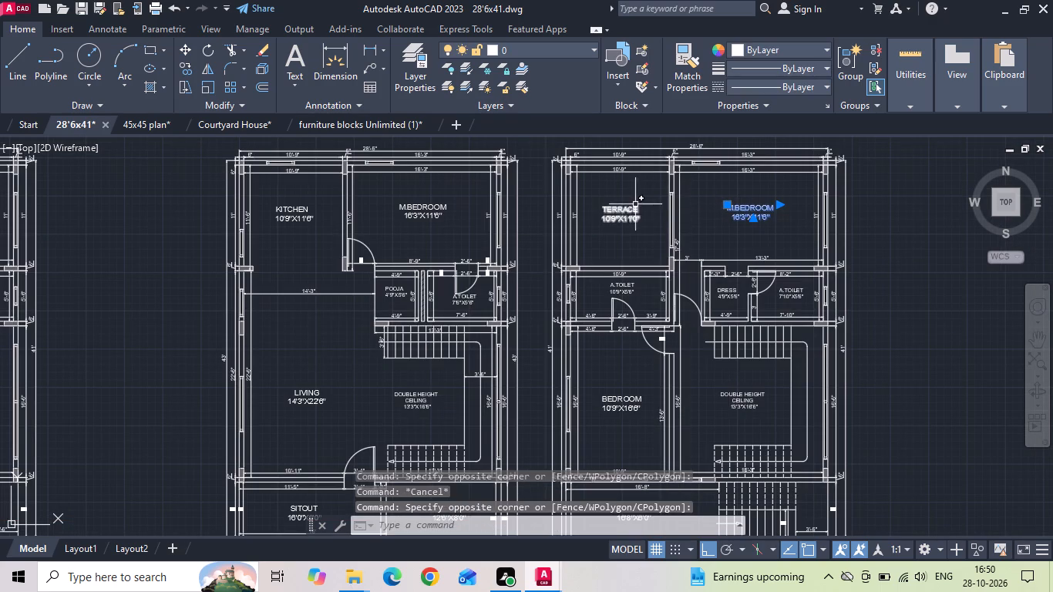
left_click_drag(635, 204, 624, 220)
left_click(624, 288)
left_click_drag(612, 398, 607, 414)
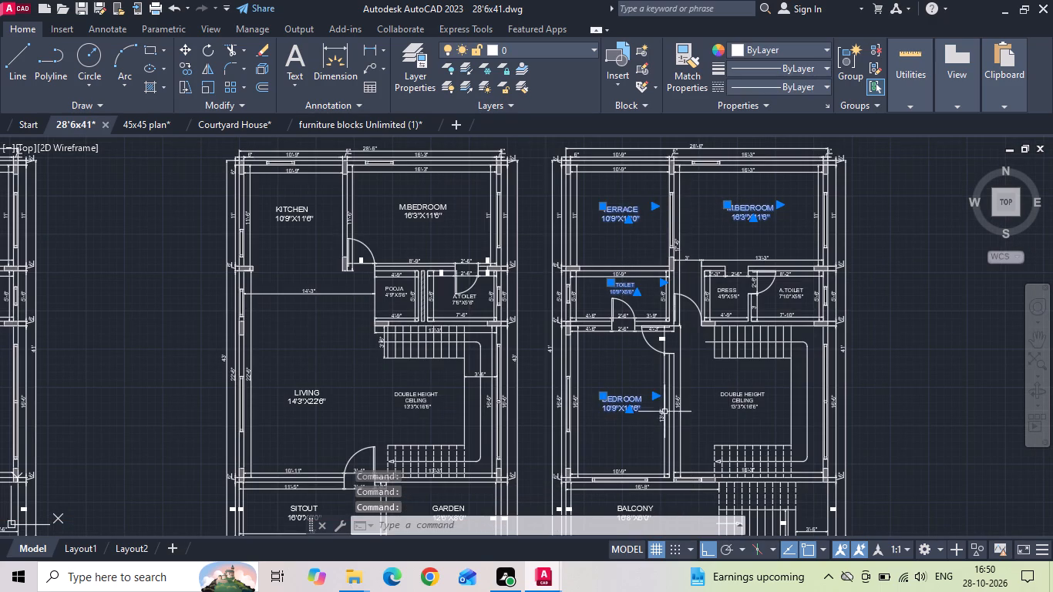
left_click(755, 395)
middle_click_drag(744, 374, 695, 288)
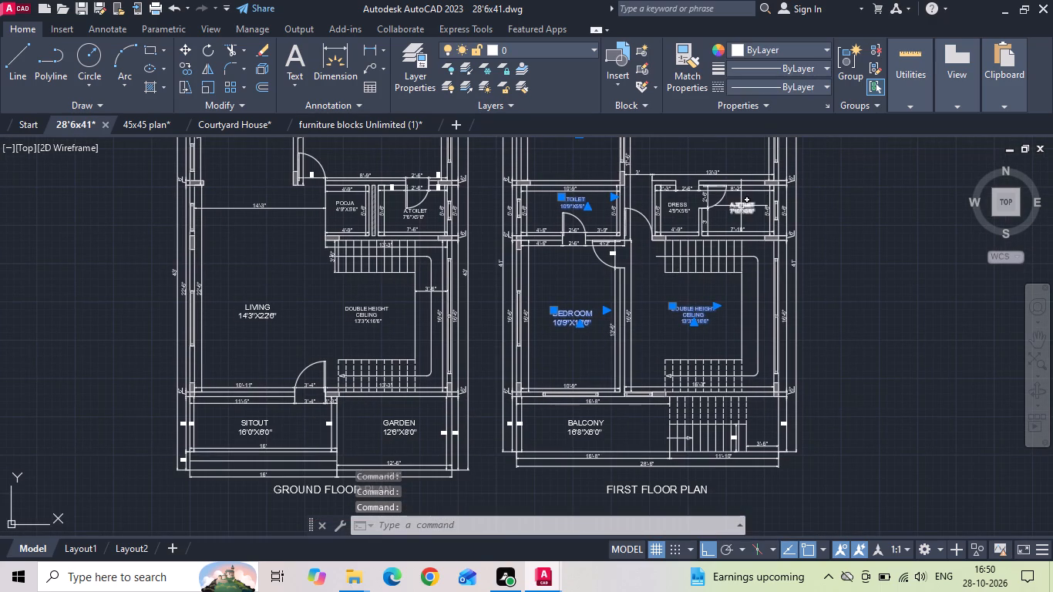
left_click(741, 206)
left_click(685, 209)
left_click(583, 424)
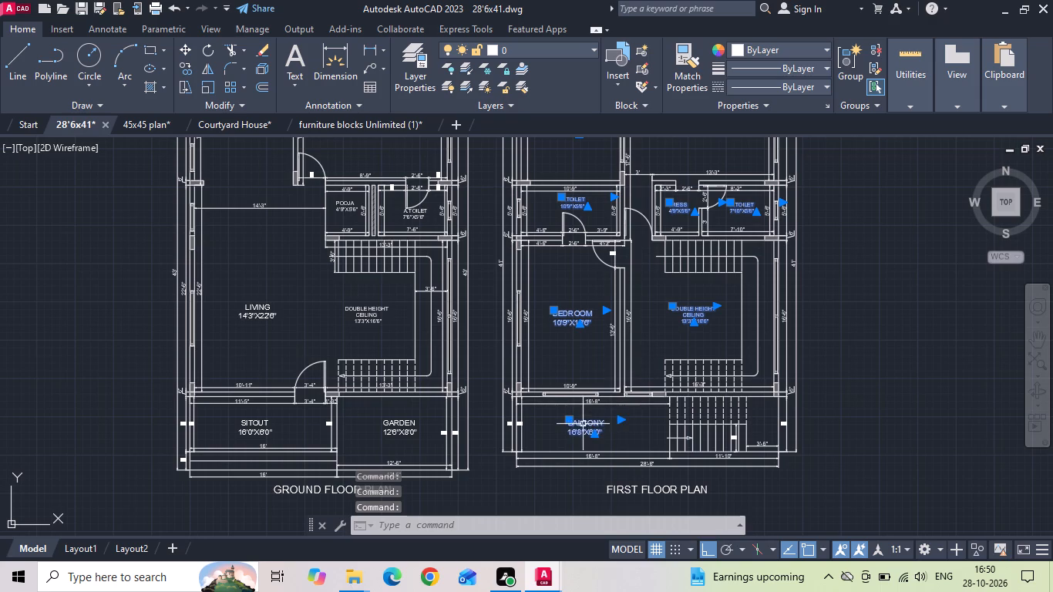
left_click(405, 425)
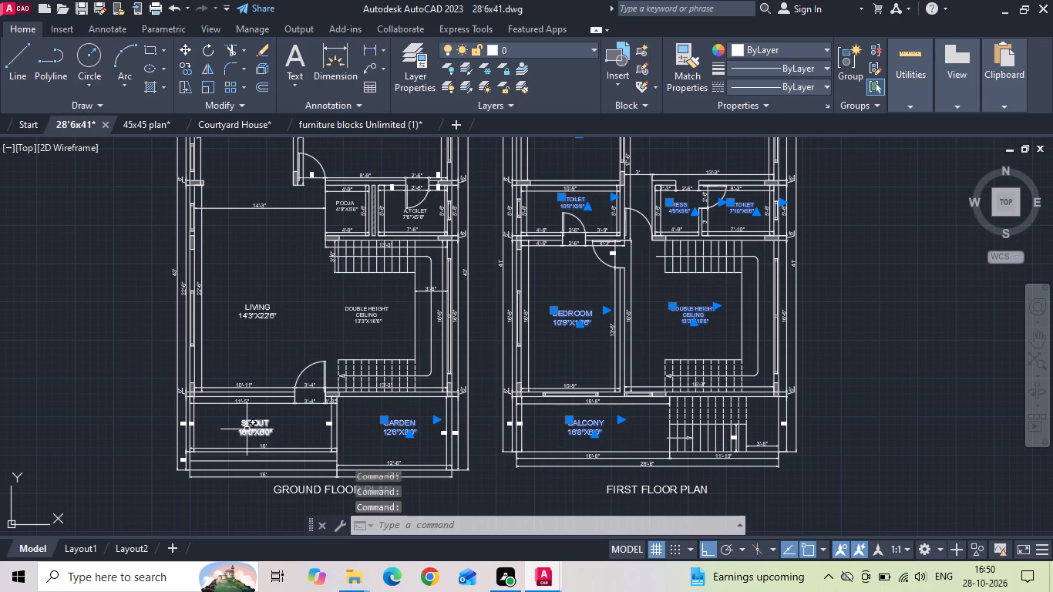
left_click(247, 429)
left_click(260, 317)
left_click(362, 319)
middle_click_drag(355, 297, 354, 375)
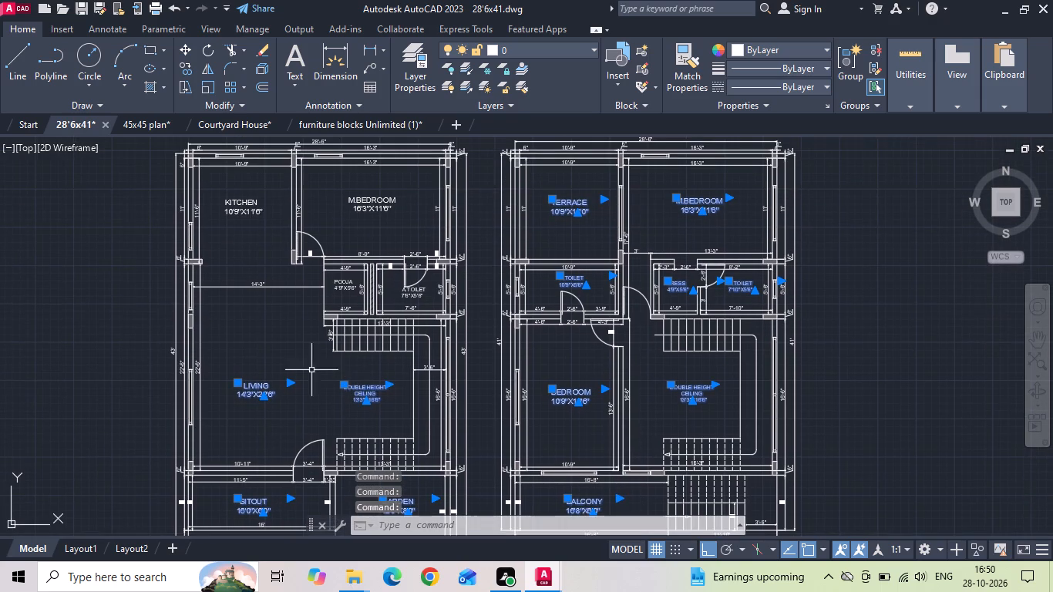
left_click(244, 200)
left_click(390, 203)
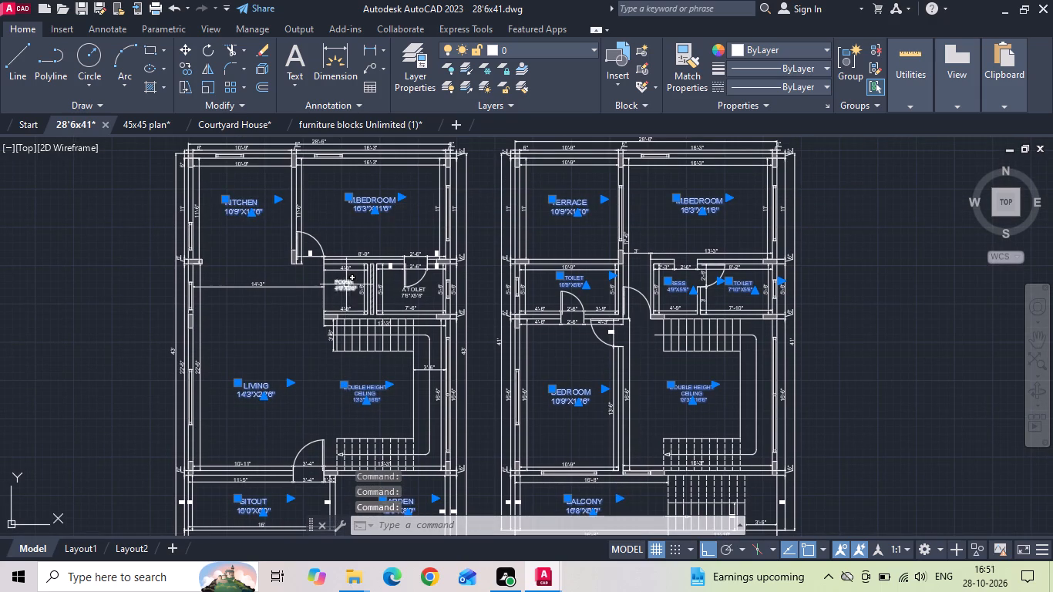
left_click(346, 284)
left_click(414, 295)
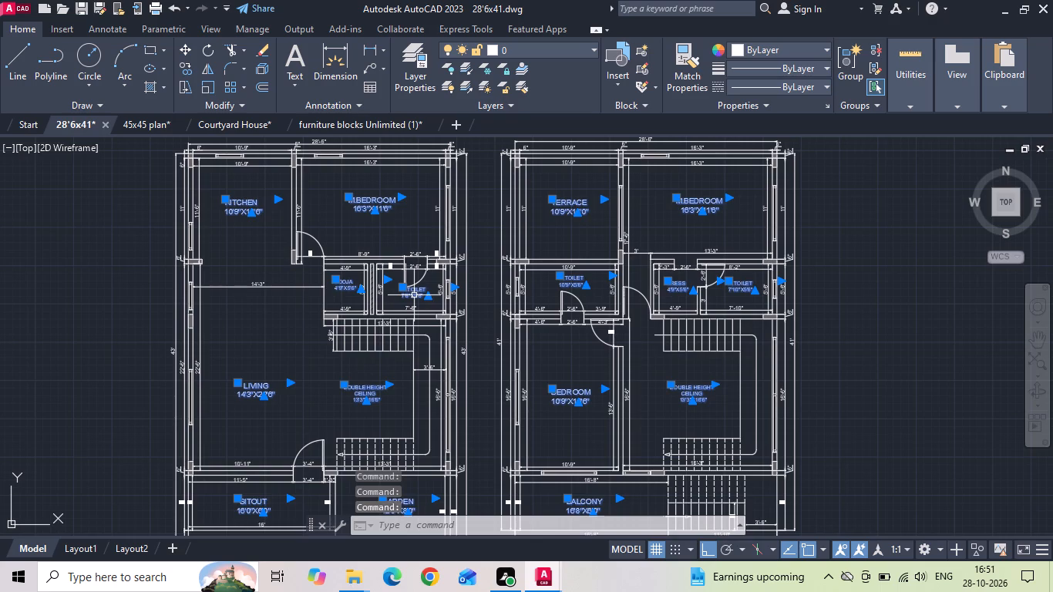
key("Delete")
In the furnished Ground Floor Plan, select the kitchen fittings, breakfast chairs, dining set and living furniture, including the Kitchen and Living labels.
scroll(512, 274, "down", 3)
scroll(93, 268, "up", 2)
middle_click_drag(50, 260, 335, 280)
scroll(267, 256, "up", 3)
left_click_drag(450, 183, 434, 216)
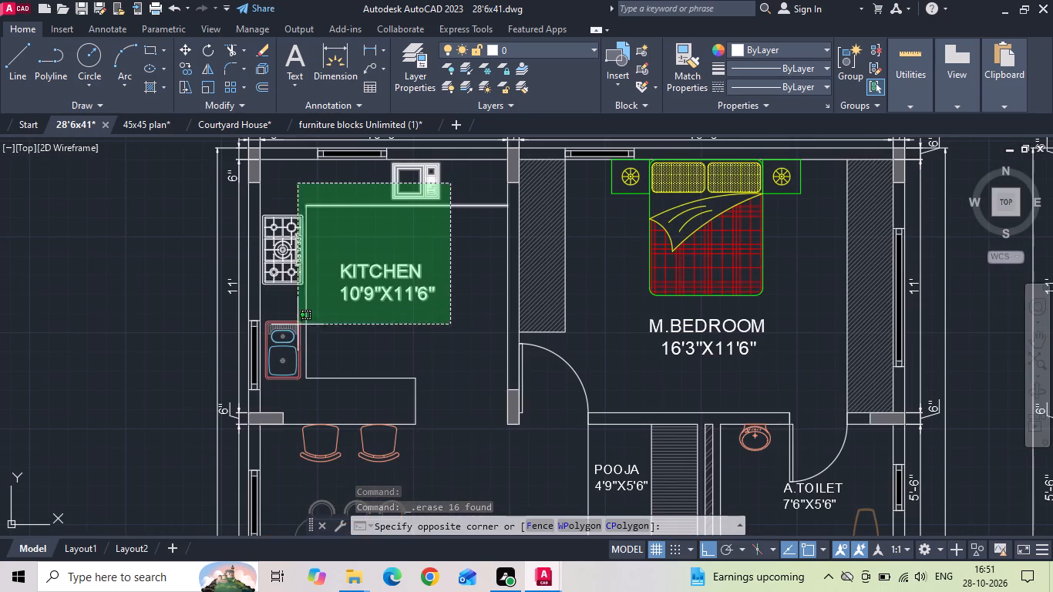
left_click(277, 398)
middle_click_drag(394, 441, 360, 272)
left_click_drag(357, 240, 333, 324)
middle_click_drag(262, 419, 291, 244)
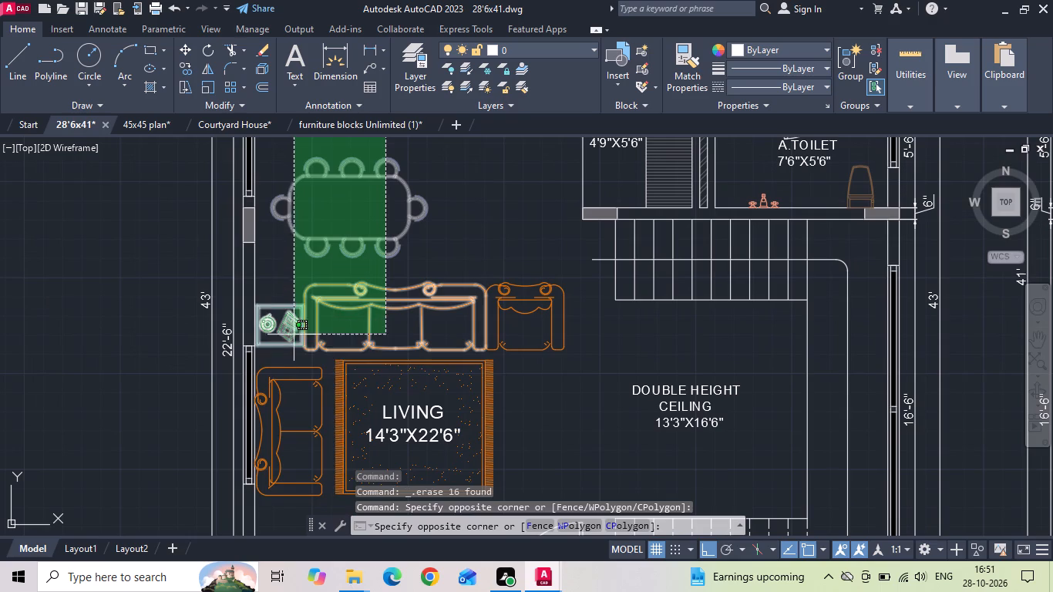
left_click(298, 414)
left_click_drag(575, 278, 482, 350)
left_click(480, 351)
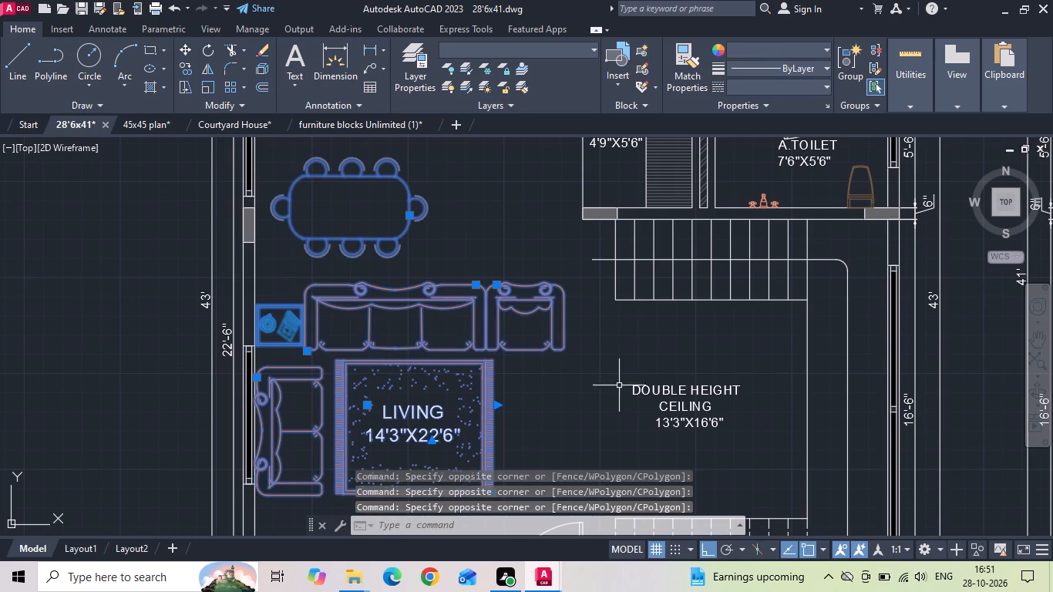
Add the Double Height Ceiling, Sitout and Garden labels, both sitout chairs and the hatched TV unit to the selection.
left_click_drag(685, 386, 661, 402)
middle_click_drag(498, 368, 315, 131)
scroll(298, 113, "down", 1)
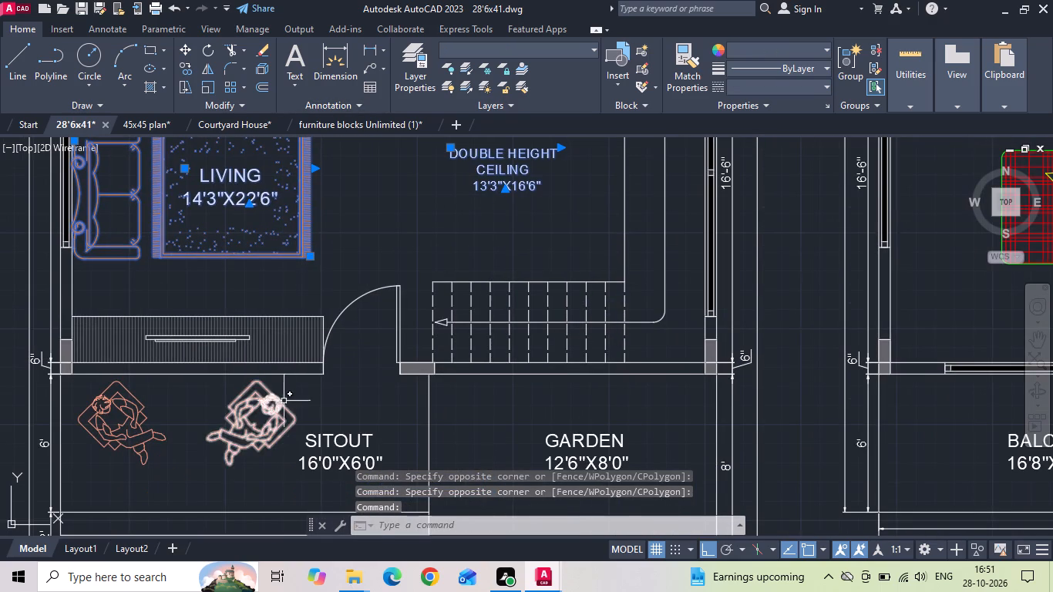
left_click(301, 402)
left_click(82, 423)
left_click_drag(289, 297, 260, 321)
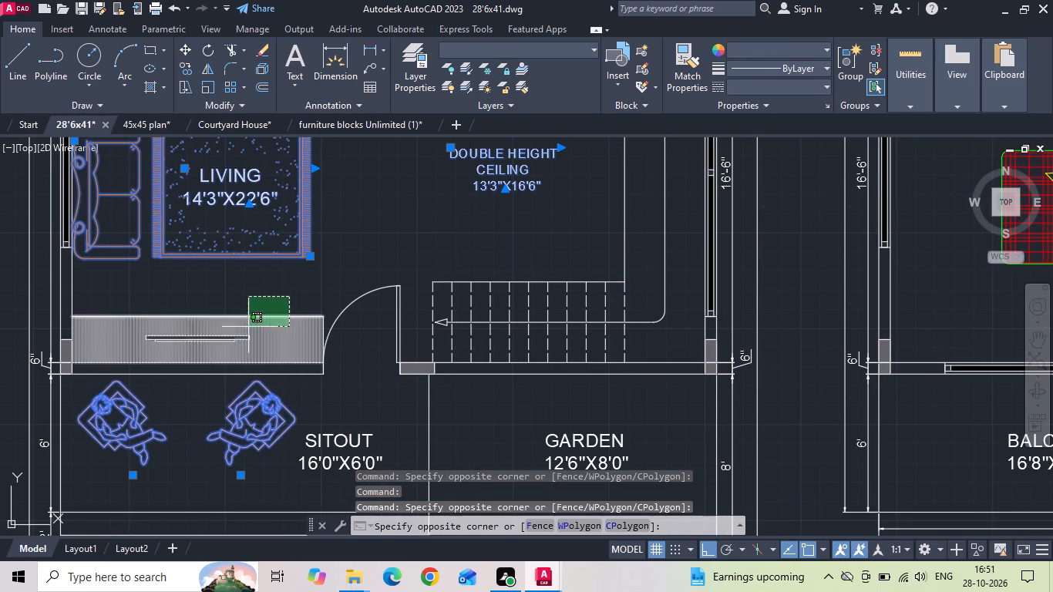
left_click(146, 355)
scroll(291, 328, "up", 2)
left_click_drag(385, 271, 374, 292)
left_click(331, 314)
scroll(331, 263, "down", 2)
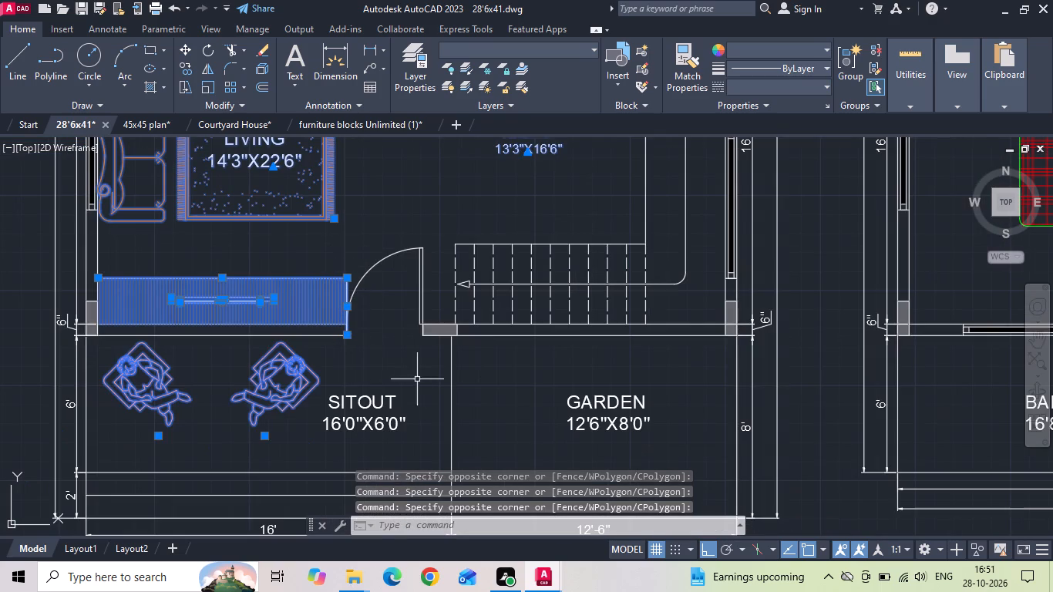
left_click_drag(404, 394, 387, 419)
left_click(369, 431)
left_click_drag(591, 384, 586, 410)
left_click(581, 411)
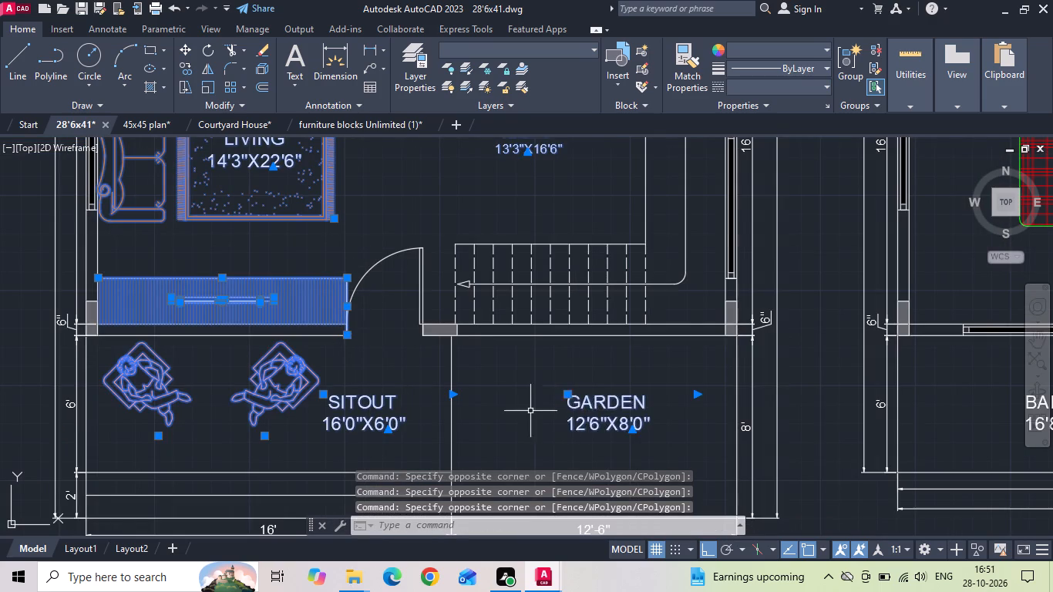
Add the A.Toilet fixtures and label, plus the Pooja label, hatched unit with its front line and outer wall line, to the selection.
scroll(528, 415, "down", 1)
middle_click_drag(541, 281, 472, 486)
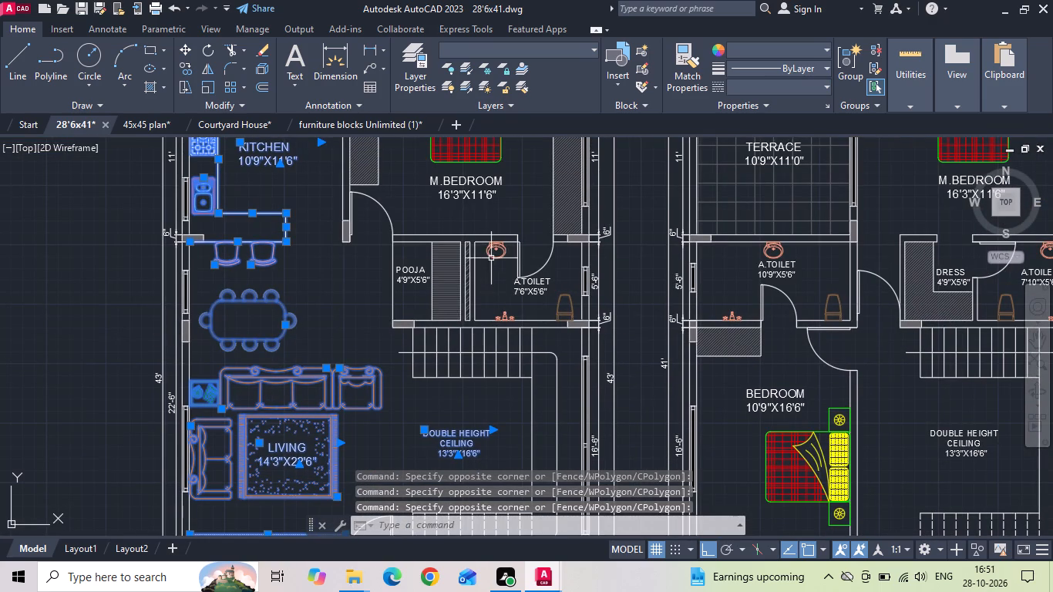
left_click(494, 254)
left_click(502, 315)
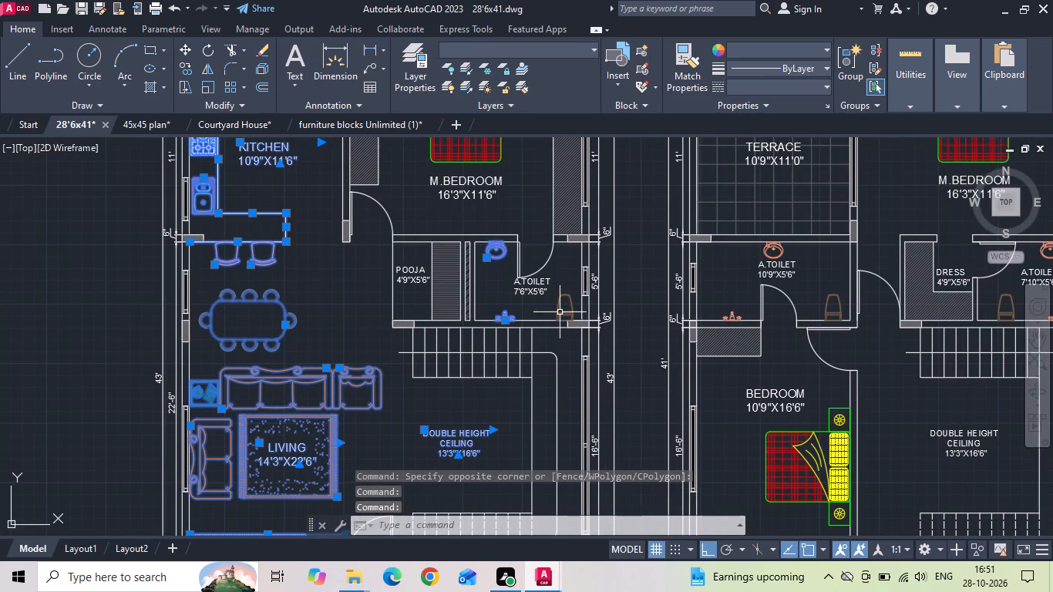
left_click(571, 308)
left_click(544, 288)
scroll(429, 285, "up", 2)
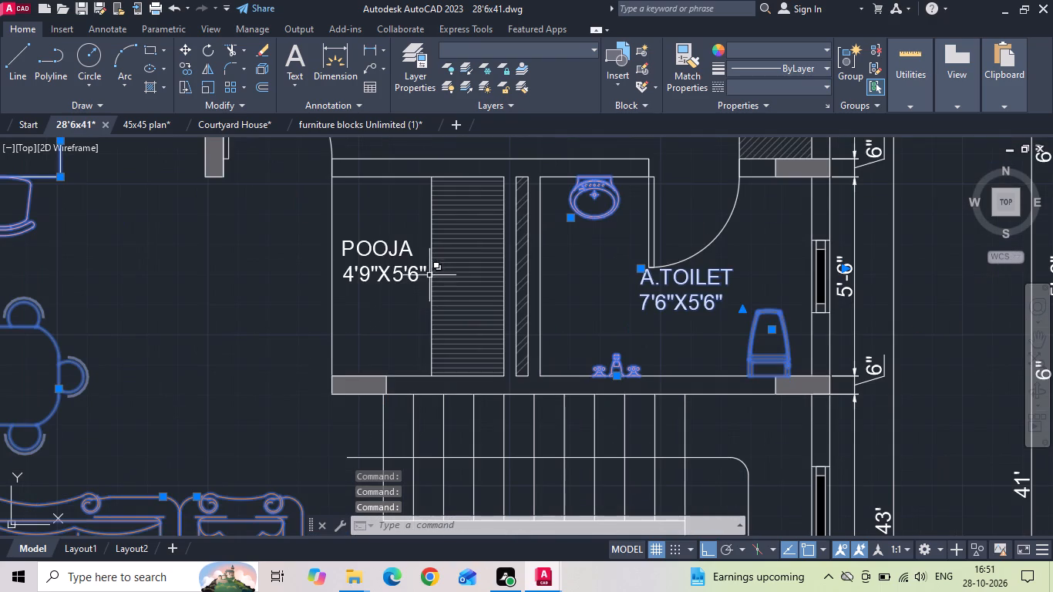
left_click_drag(383, 223, 365, 284)
left_click(345, 324)
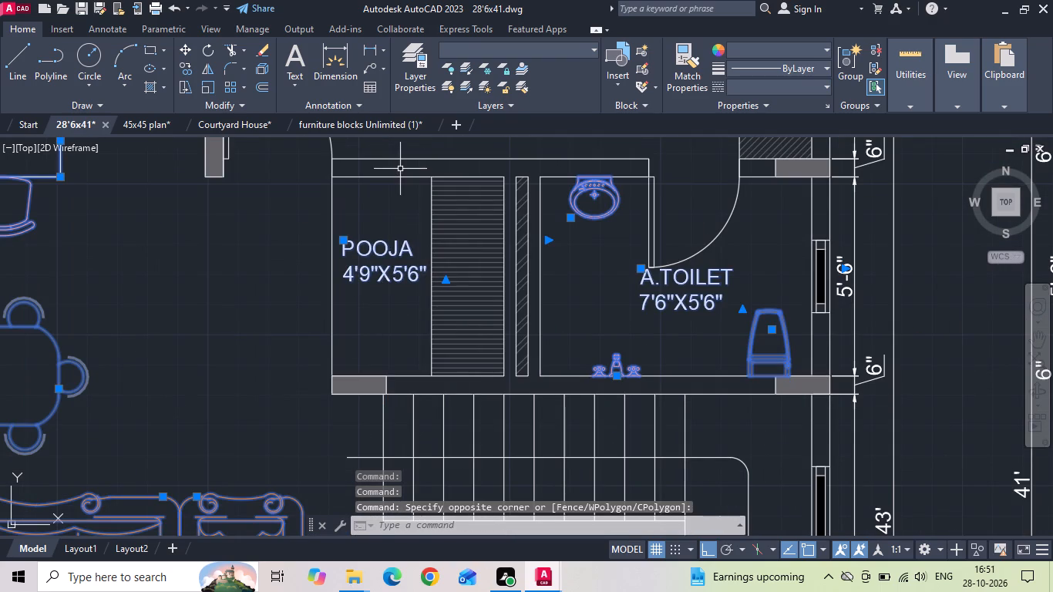
left_click_drag(400, 169, 412, 203)
left_click(460, 234)
left_click(476, 205)
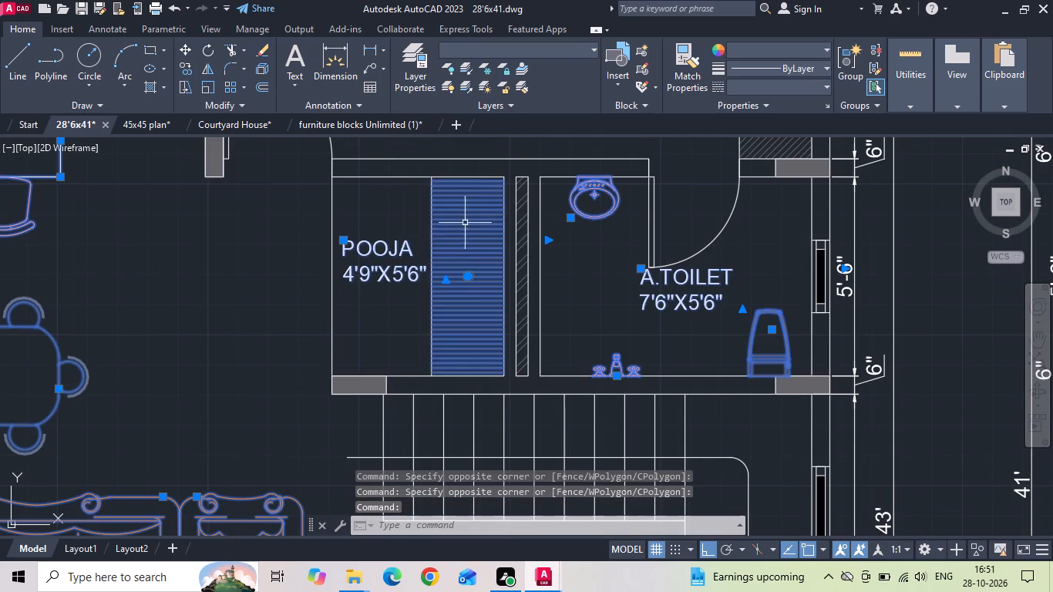
scroll(453, 223, "up", 1)
left_click(415, 220)
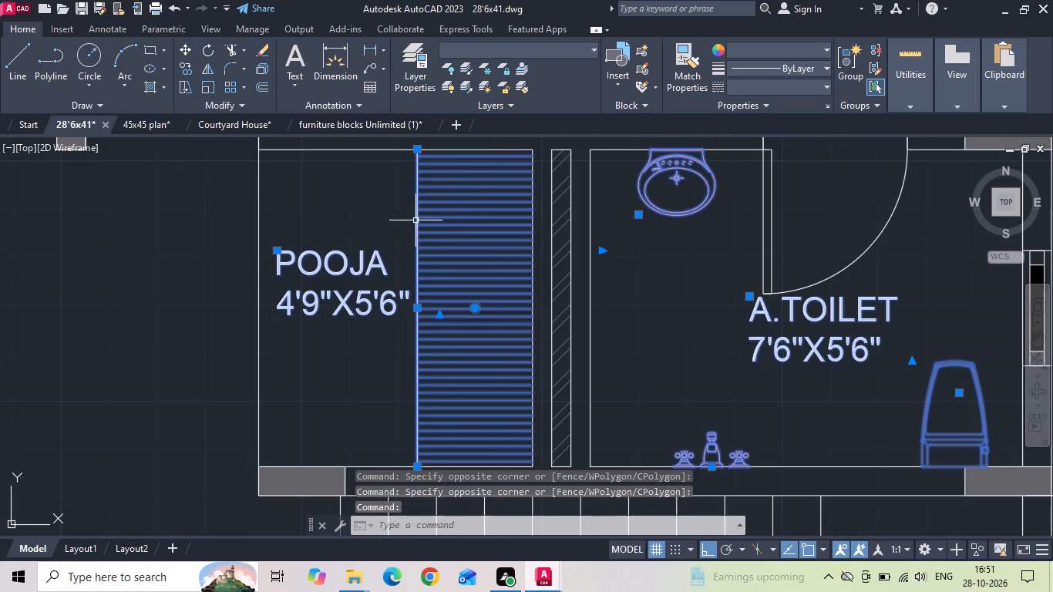
left_click_drag(274, 228, 220, 232)
left_click(204, 235)
Add the M.Bedroom bed, its label and both hatched wardrobes with their front lines to the Ground Floor Plan selection.
scroll(318, 325, "down", 3)
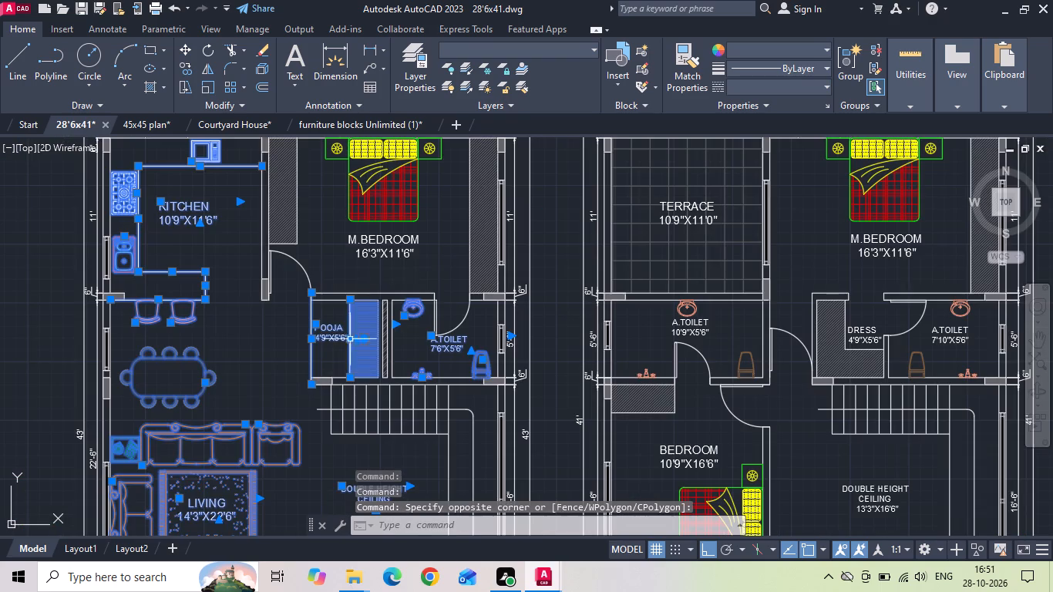
left_click_drag(421, 267, 405, 242)
left_click(338, 178)
left_click_drag(310, 183, 302, 198)
scroll(291, 233, "up", 2)
left_click(284, 271)
scroll(361, 283, "down", 1)
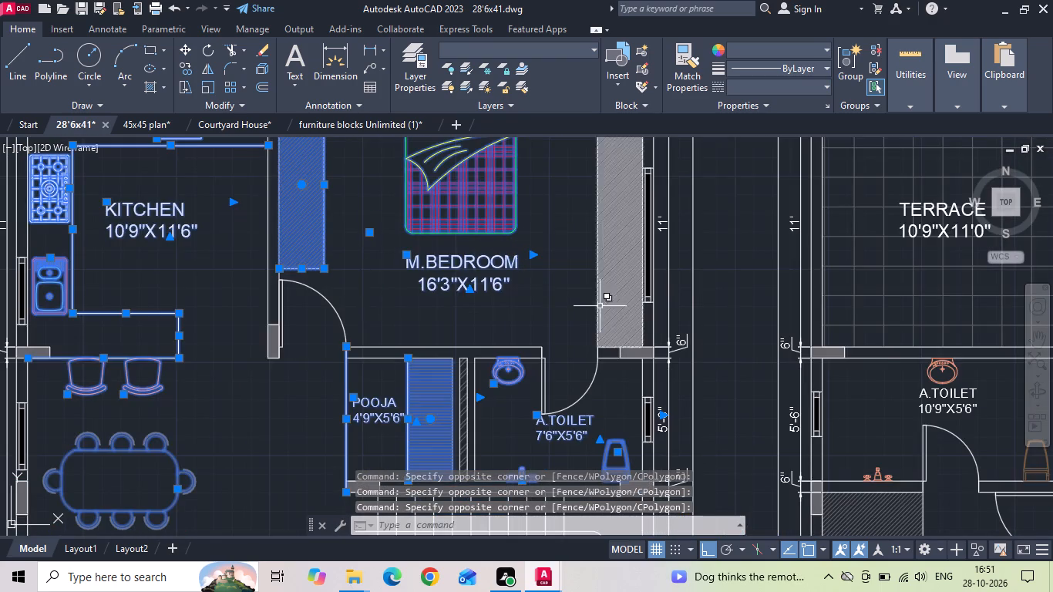
scroll(600, 306, "up", 1)
left_click(628, 255)
scroll(520, 319, "down", 2)
scroll(537, 187, "up", 2)
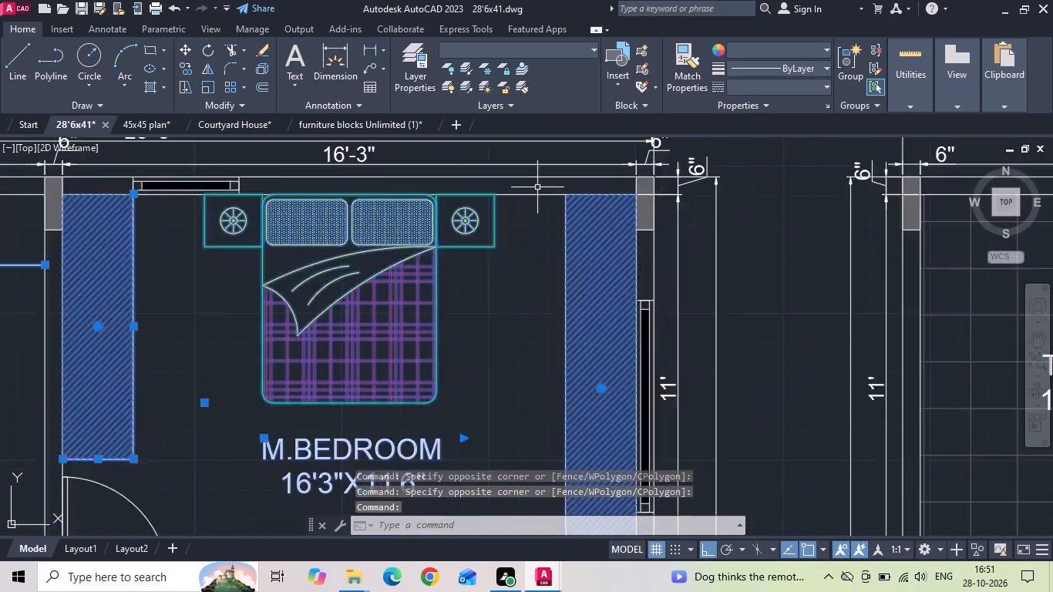
scroll(537, 187, "up", 2)
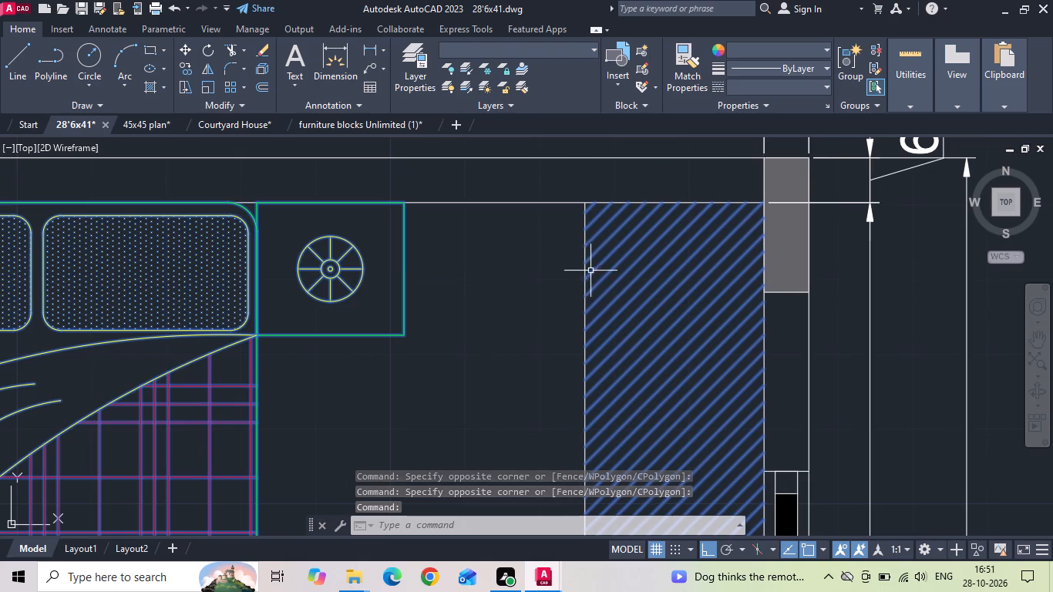
left_click(587, 269)
left_click(551, 278)
Copy the selected furniture and labels into the newest Ground Floor Plan copy, using the matching kitchen–bedroom upper wall corners as reference points.
scroll(487, 261, "down", 6)
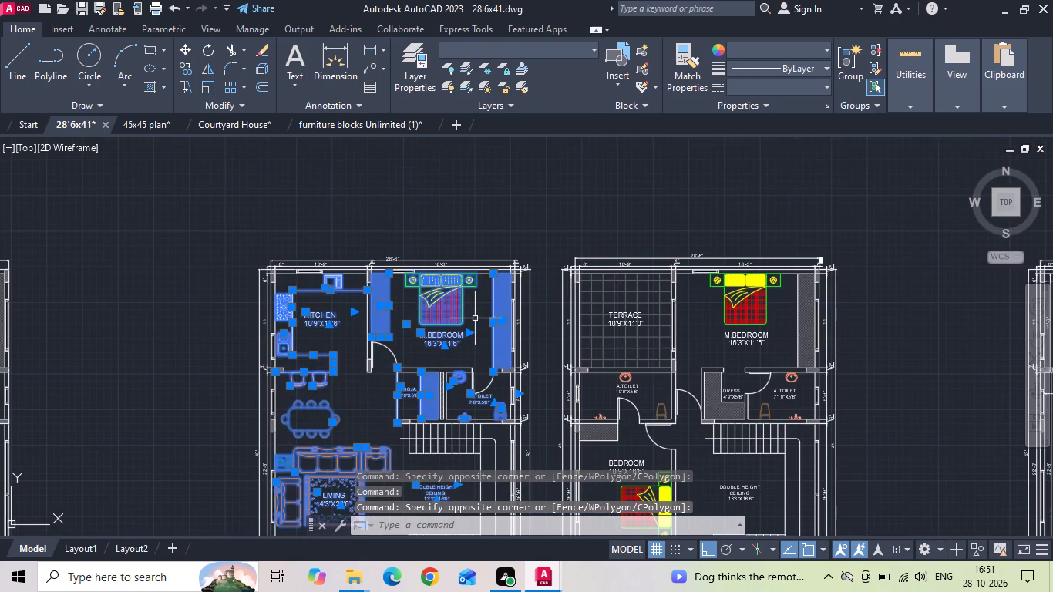
middle_click_drag(482, 261, 486, 234)
scroll(485, 193, "down", 1)
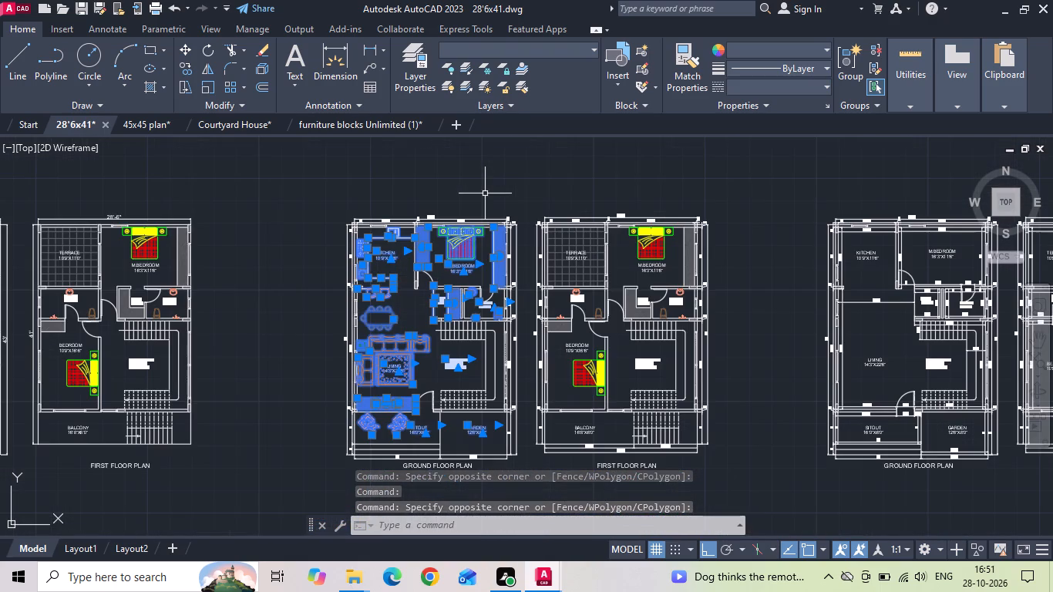
right_click(358, 199)
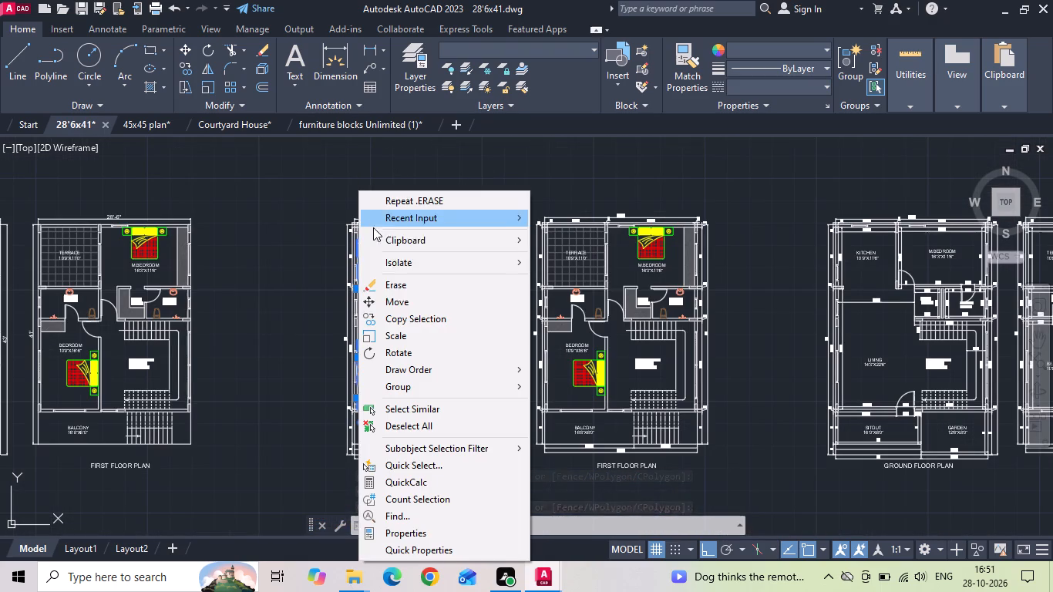
left_click(386, 321)
scroll(409, 244, "up", 5)
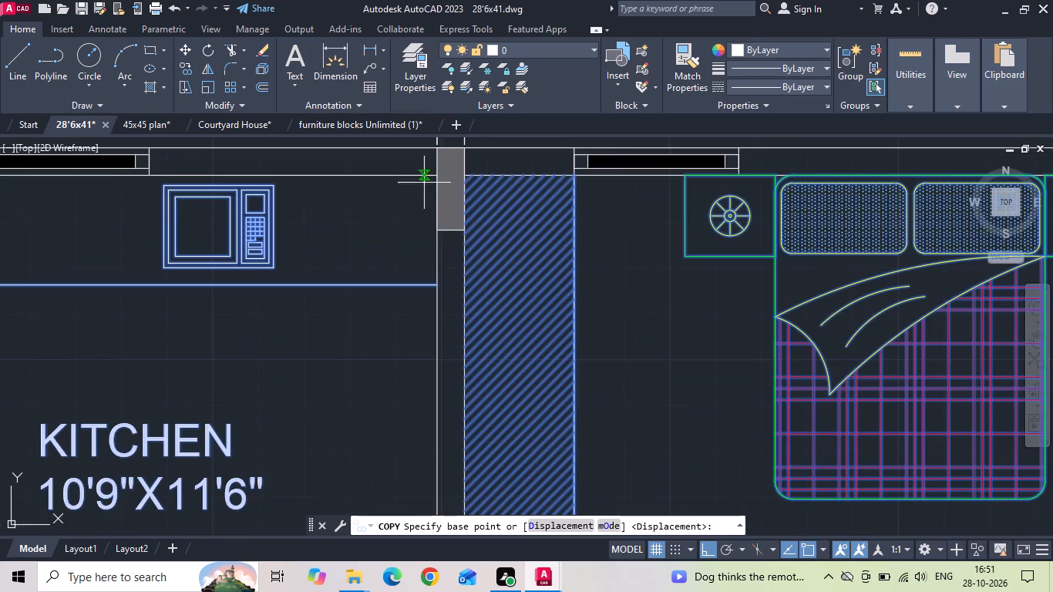
left_click(435, 177)
scroll(315, 203, "down", 8)
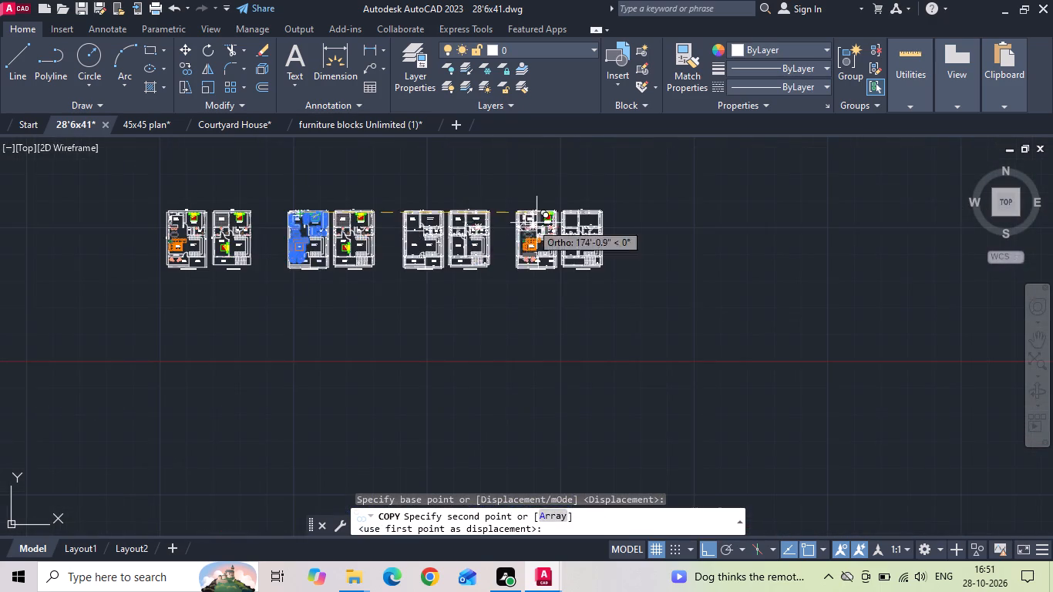
scroll(543, 223, "up", 4)
scroll(449, 153, "up", 4)
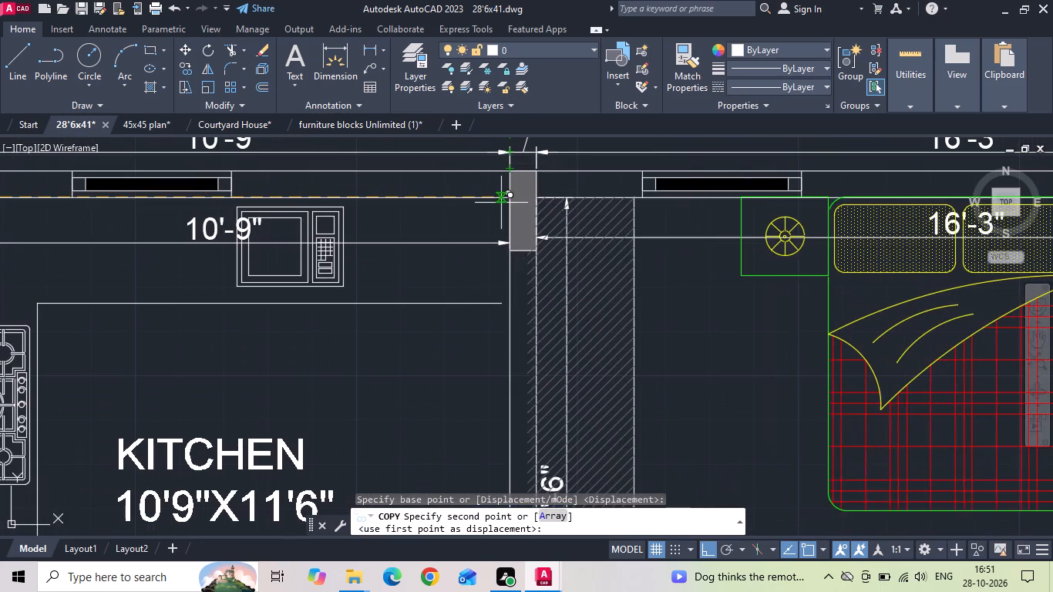
left_click(506, 199)
scroll(477, 215, "down", 3)
key("Escape")
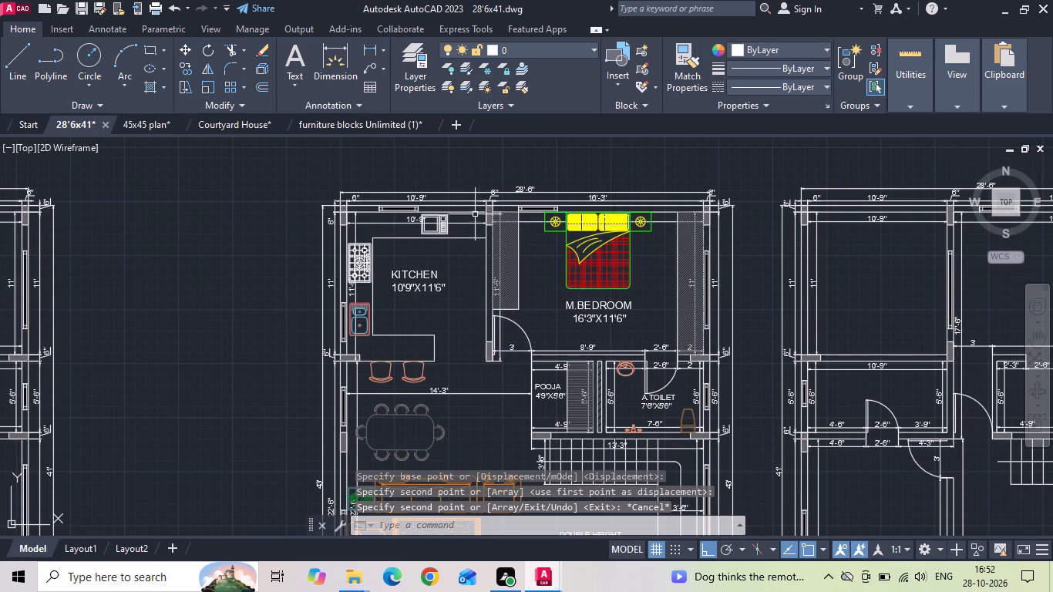
In the furnished, dimensioned First Floor Plan, move the door beside the Dress room down by the column's thickness, between its upper and lower corners.
scroll(452, 173, "down", 1)
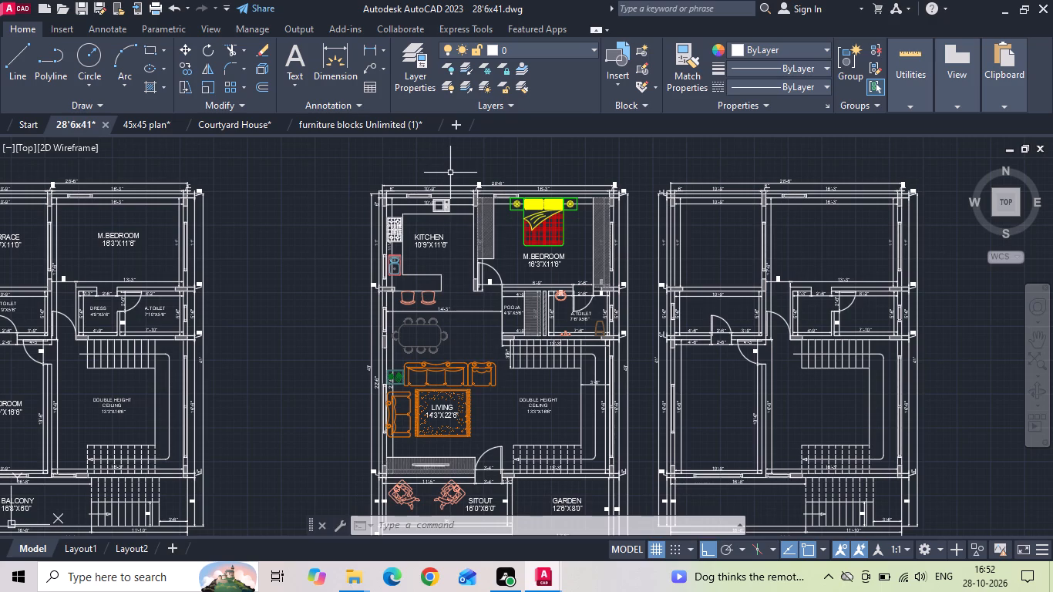
scroll(47, 357, "up", 2)
scroll(85, 302, "up", 2)
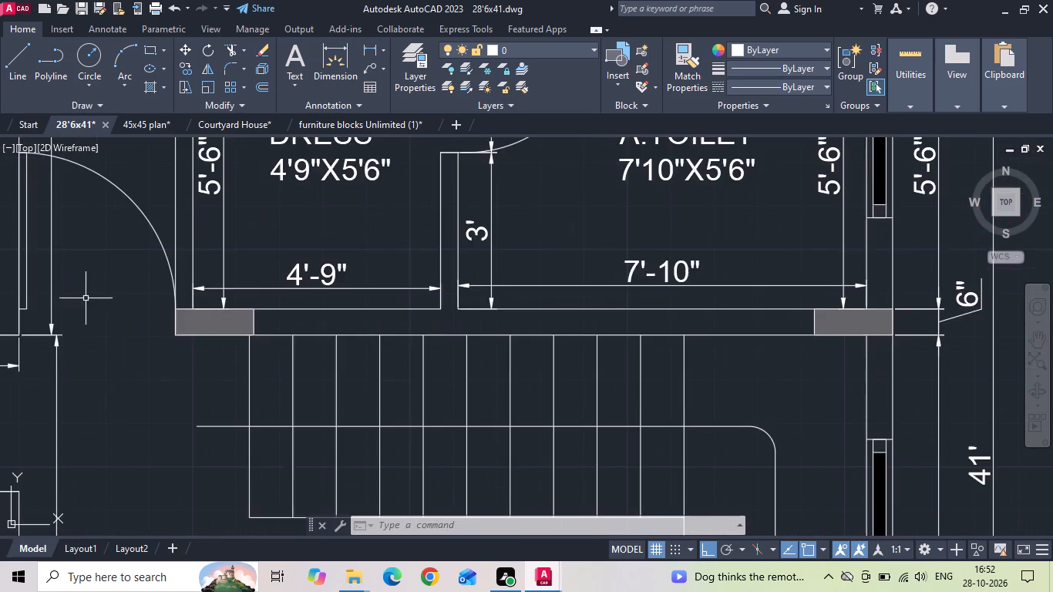
middle_click_drag(91, 291, 237, 314)
scroll(521, 259, "down", 4)
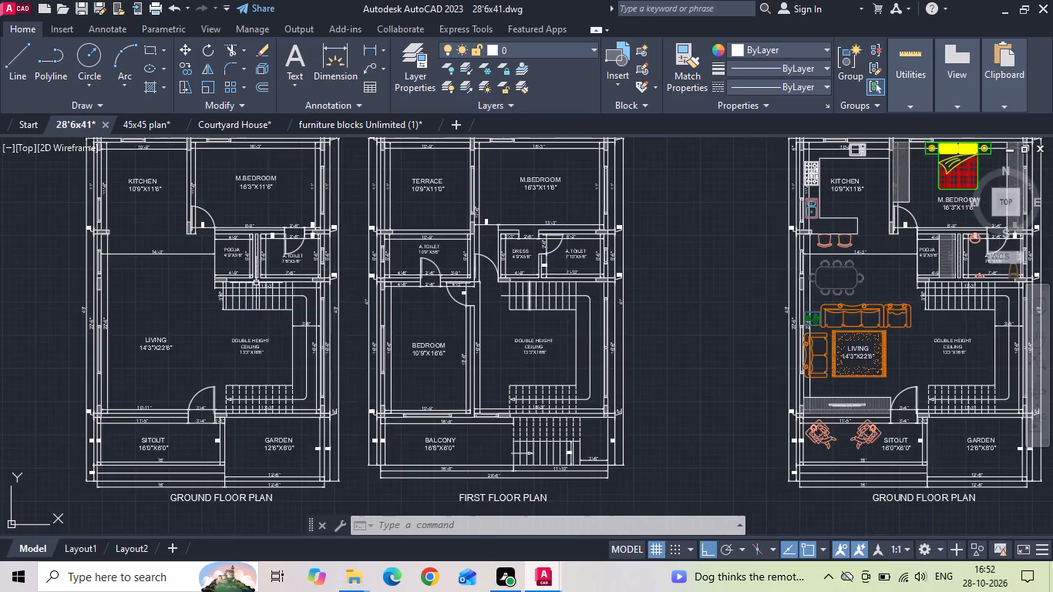
scroll(255, 283, "down", 2)
scroll(64, 287, "up", 5)
middle_click_drag(64, 269, 269, 332)
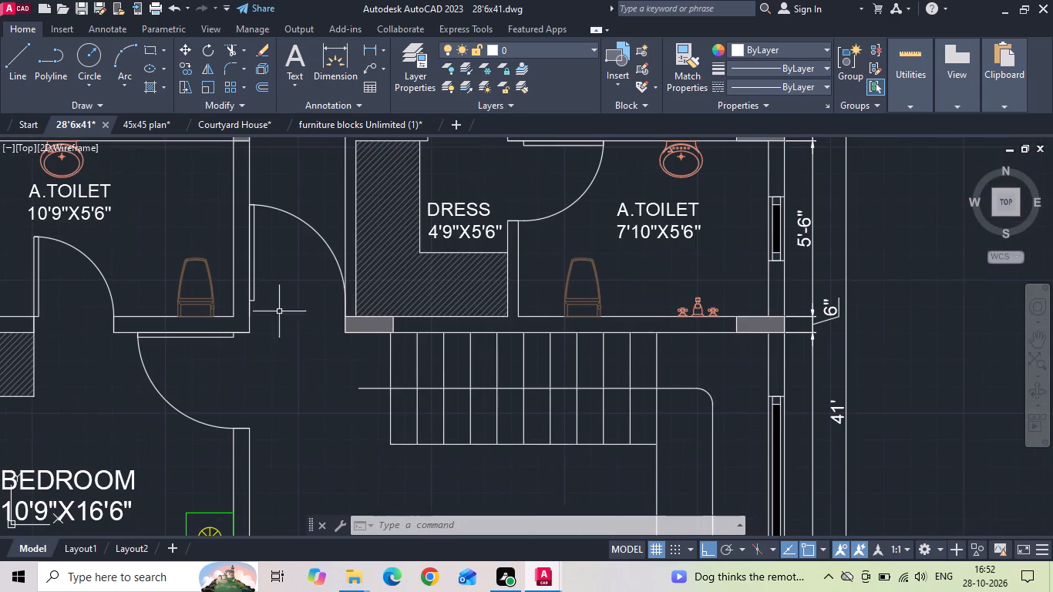
left_click(302, 226)
left_click(289, 190)
right_click(289, 189)
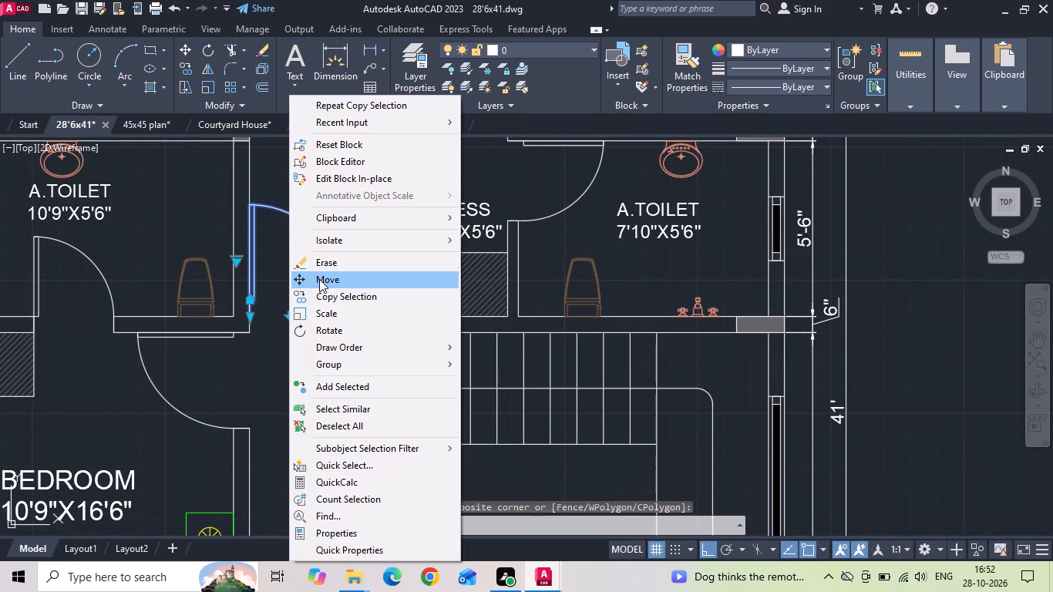
left_click(319, 279)
scroll(326, 311, "up", 2)
left_click_drag(368, 324, 369, 335)
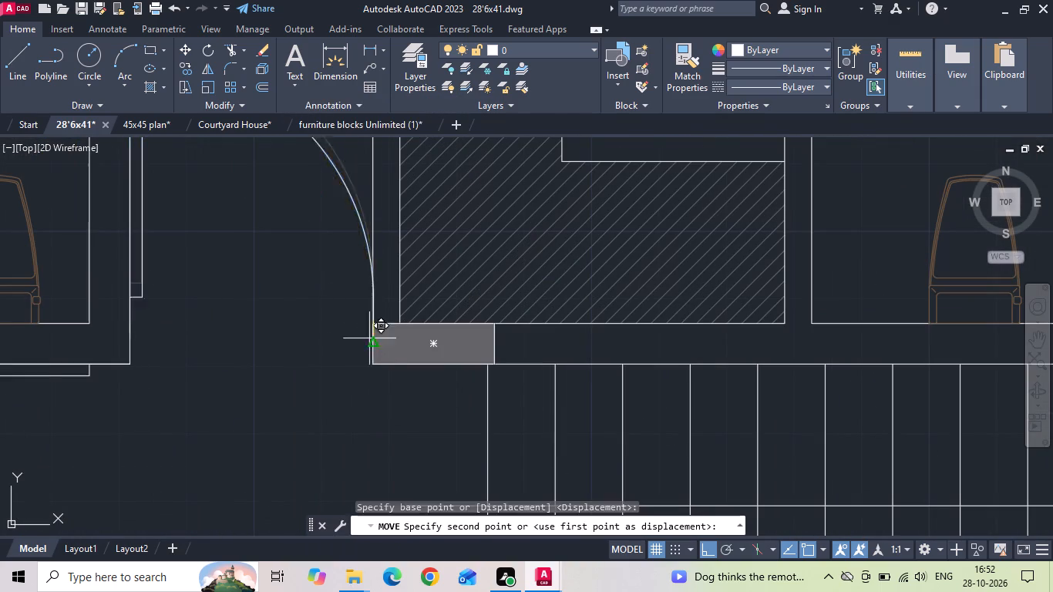
left_click(370, 367)
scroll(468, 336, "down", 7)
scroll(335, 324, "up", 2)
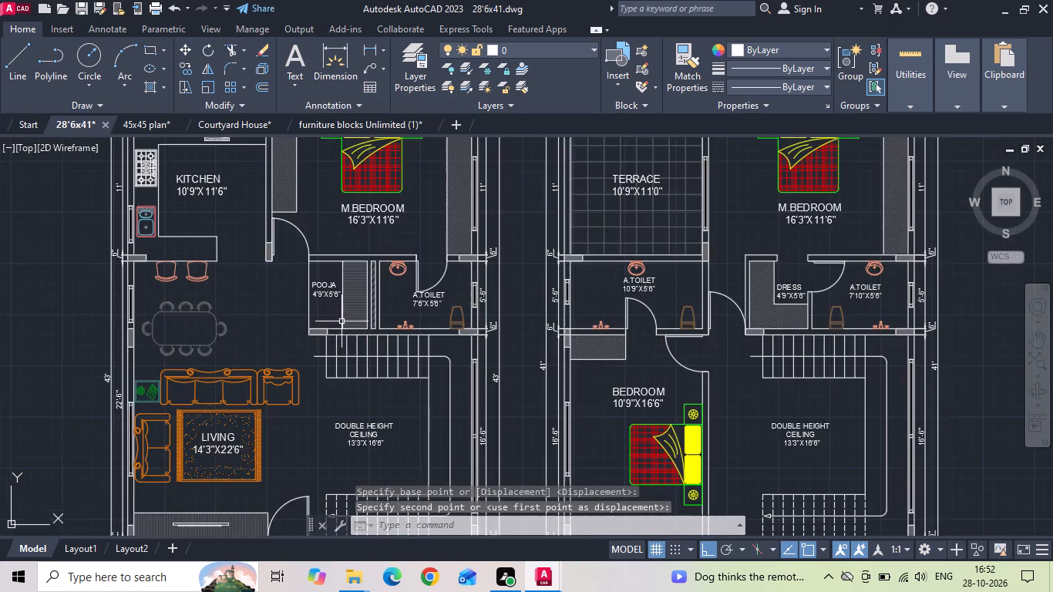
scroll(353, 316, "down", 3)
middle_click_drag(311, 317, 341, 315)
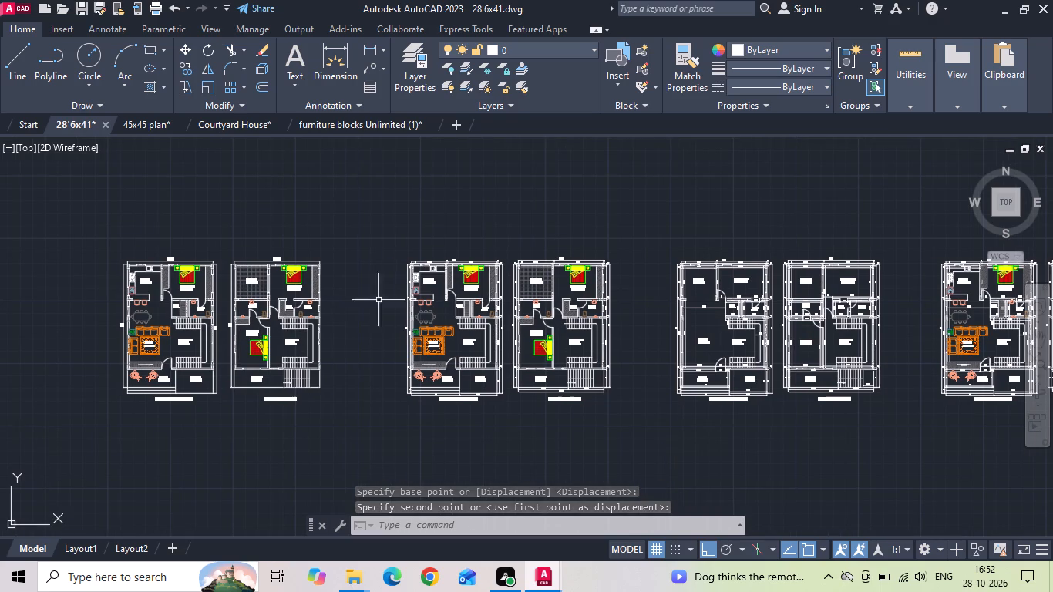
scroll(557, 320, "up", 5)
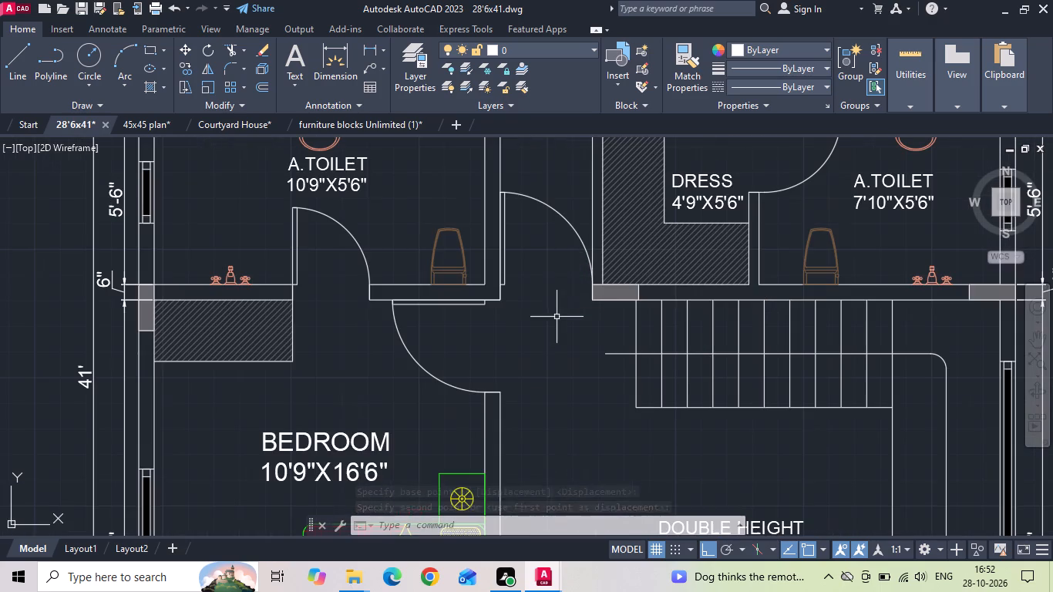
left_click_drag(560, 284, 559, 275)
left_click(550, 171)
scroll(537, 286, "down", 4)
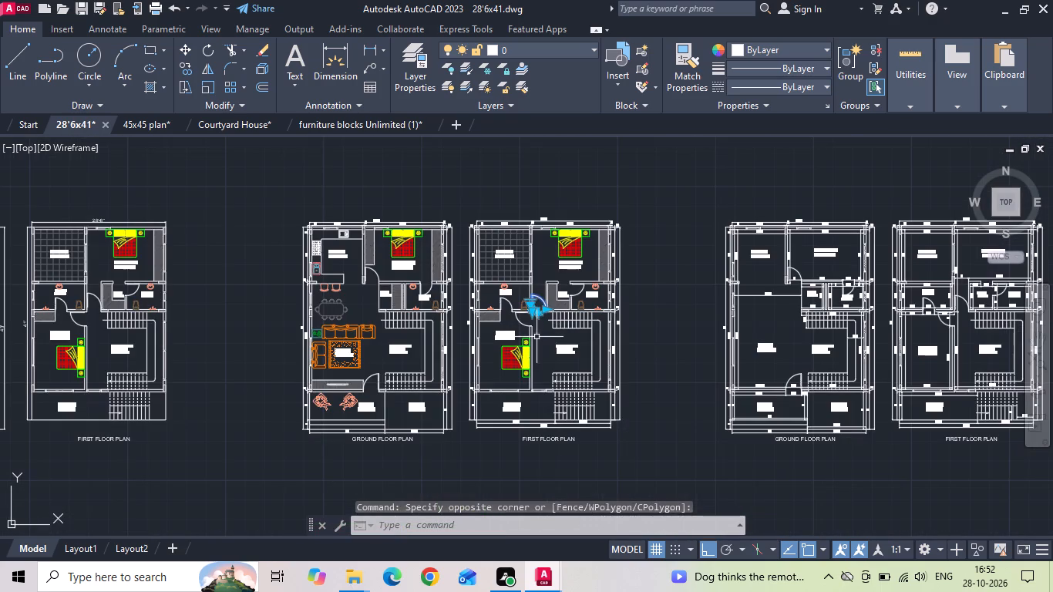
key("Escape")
In the original furnished First Floor Plan, move the door beside the Dress room down by the adjoining column's thickness.
scroll(81, 312, "up", 2)
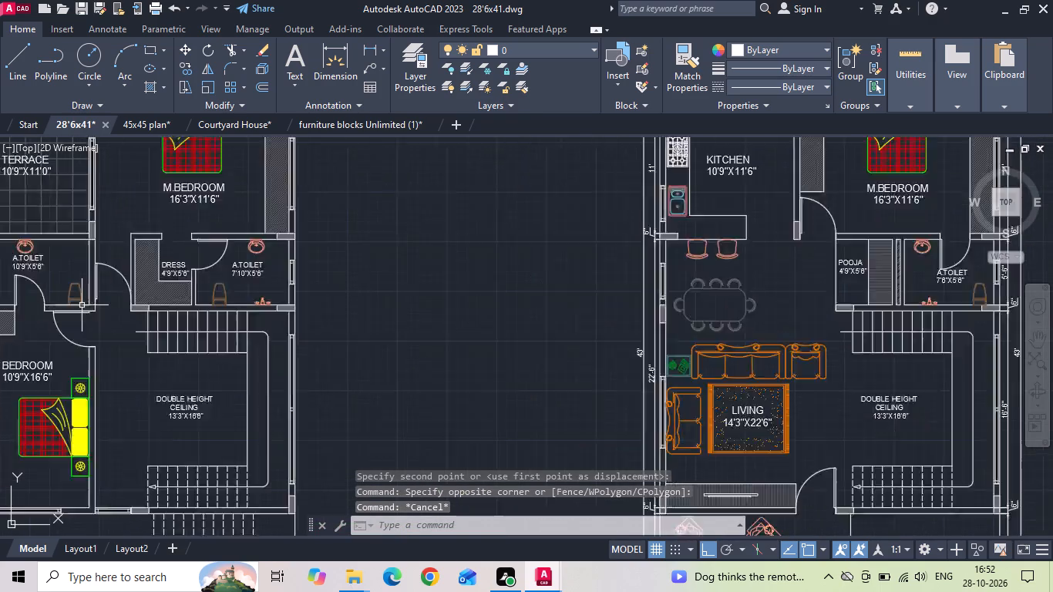
scroll(82, 305, "up", 1)
left_click_drag(135, 240, 128, 253)
left_click(118, 280)
right_click(117, 280)
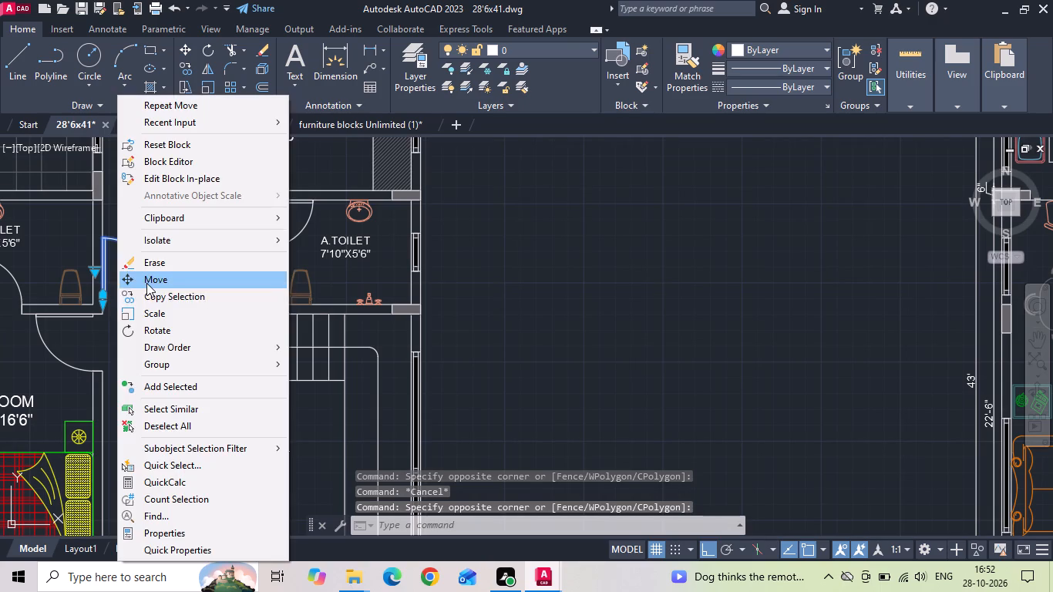
left_click(146, 283)
scroll(122, 304, "up", 3)
left_click_drag(274, 303, 277, 311)
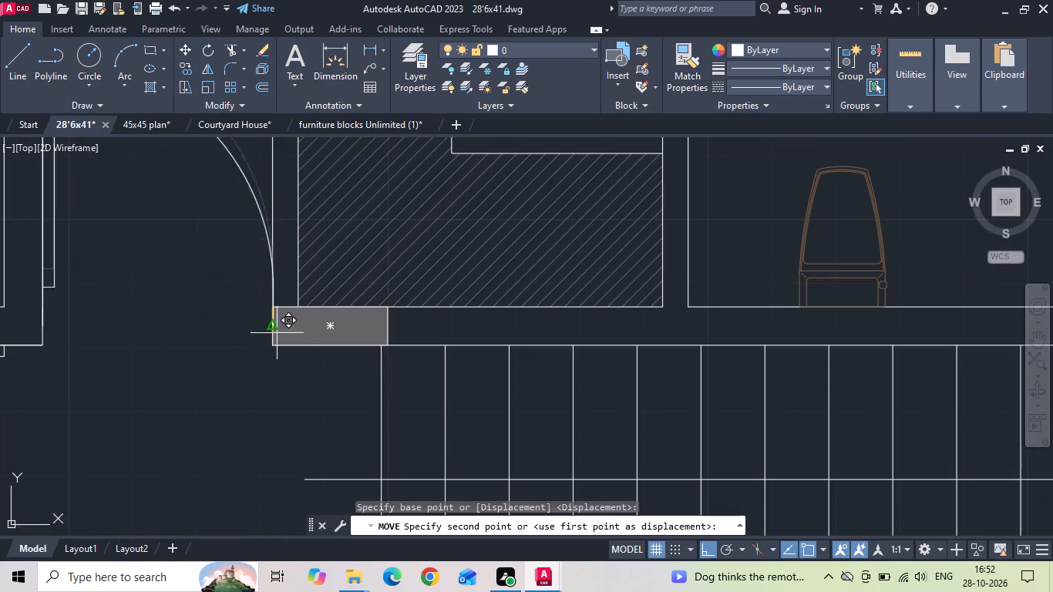
left_click(274, 346)
Save the drawing.
scroll(248, 338, "down", 3)
key("ctrl+s")
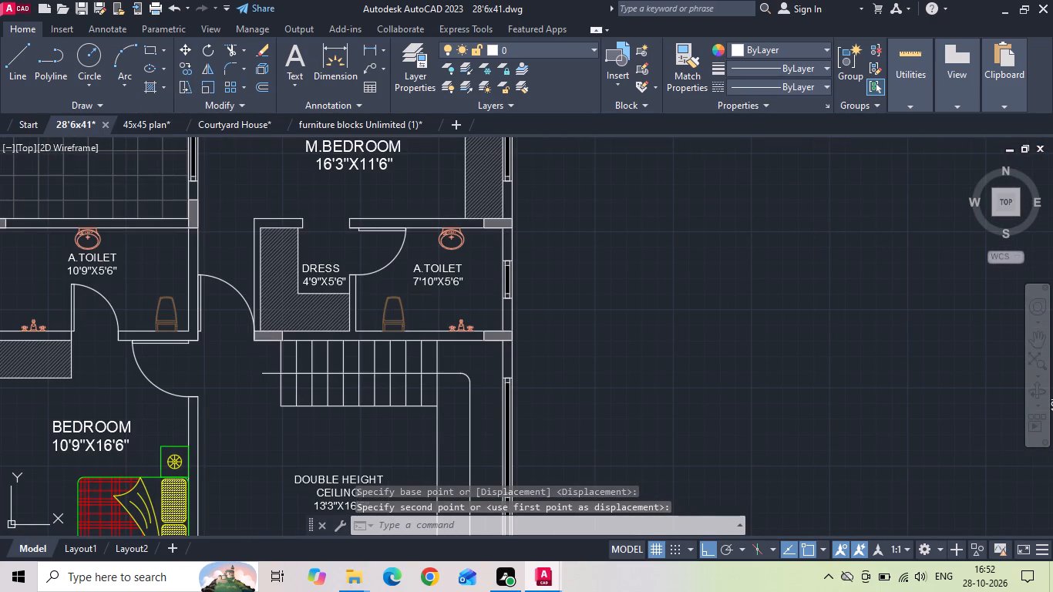
key("ctrl+s")
In the furnished, dimensioned First Floor Plan, select the Terrace floor hatch and the M.Bedroom bed and label.
scroll(248, 338, "down", 4)
scroll(342, 306, "down", 3)
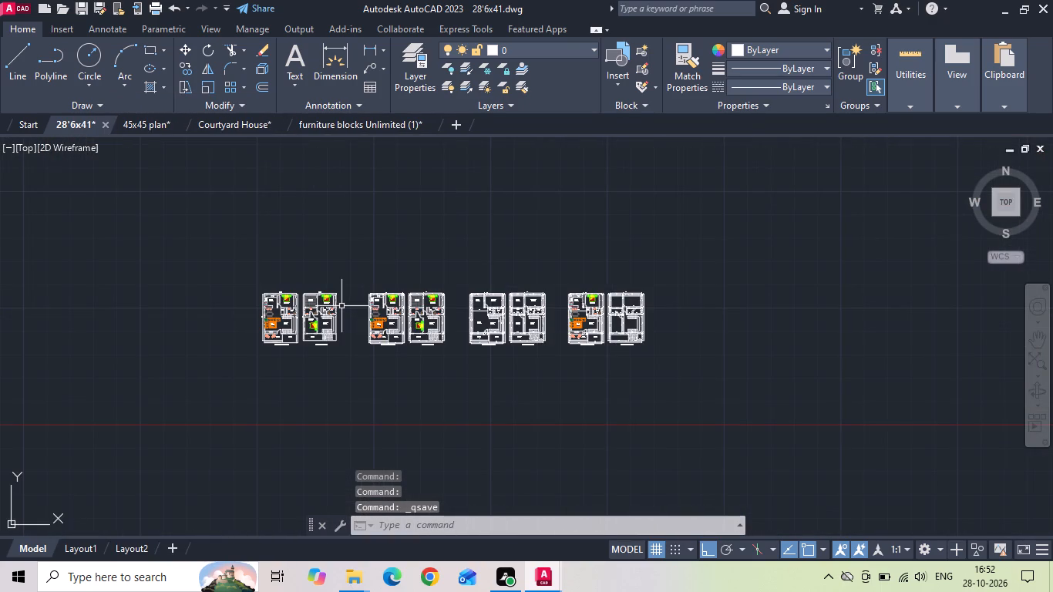
scroll(619, 322, "up", 2)
scroll(137, 286, "up", 1)
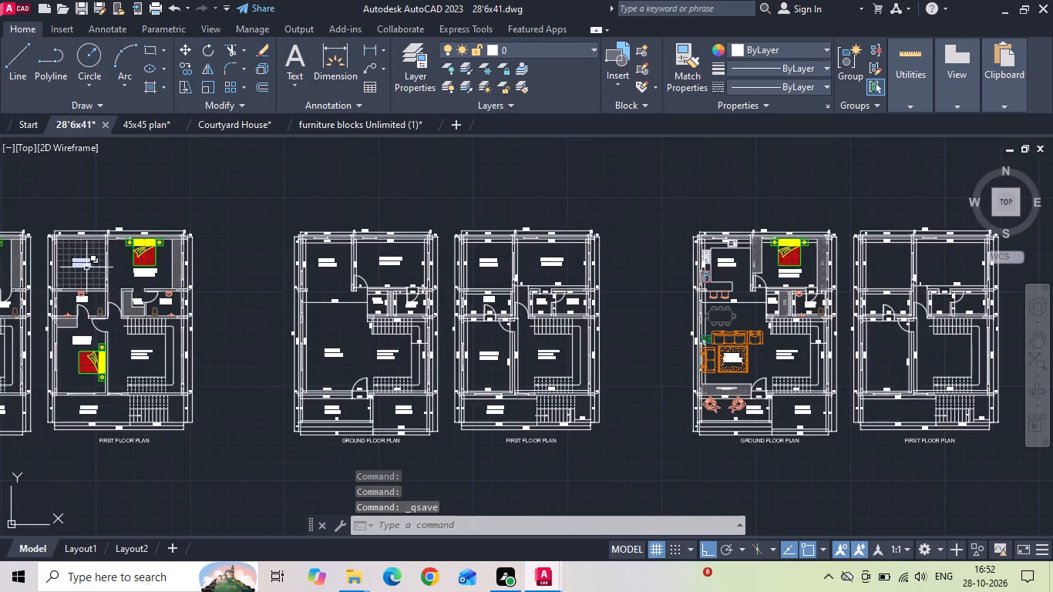
scroll(86, 267, "up", 1)
left_click(73, 277)
left_click(207, 245)
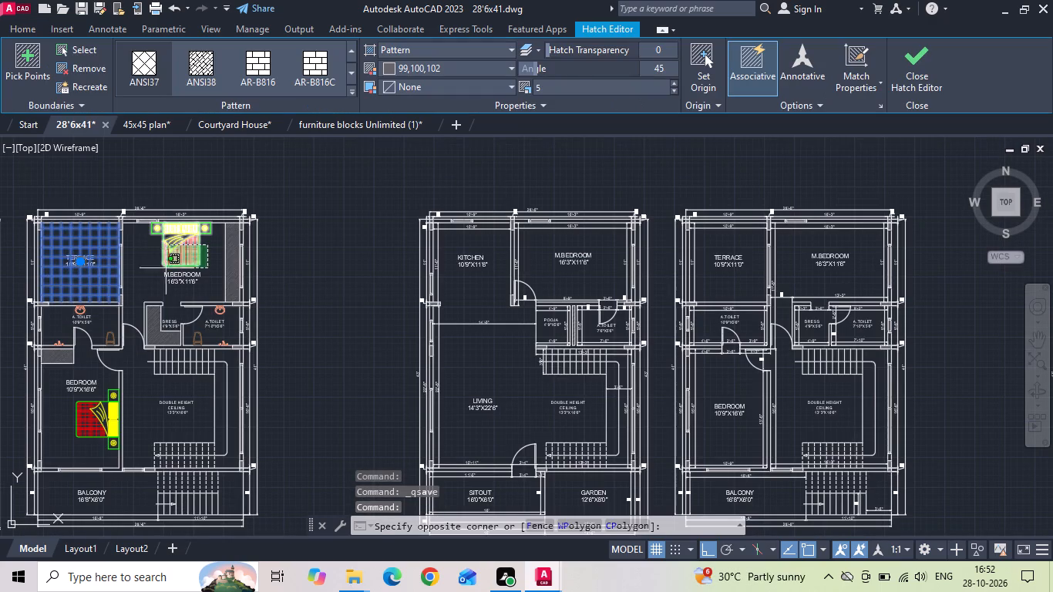
left_click(160, 279)
Add the 10'9"X5'6" A.Toilet's washbasin, label, tap fitting and toilet seat to the selection.
scroll(113, 303, "up", 1)
middle_click_drag(112, 304, 251, 286)
scroll(197, 331, "up", 2)
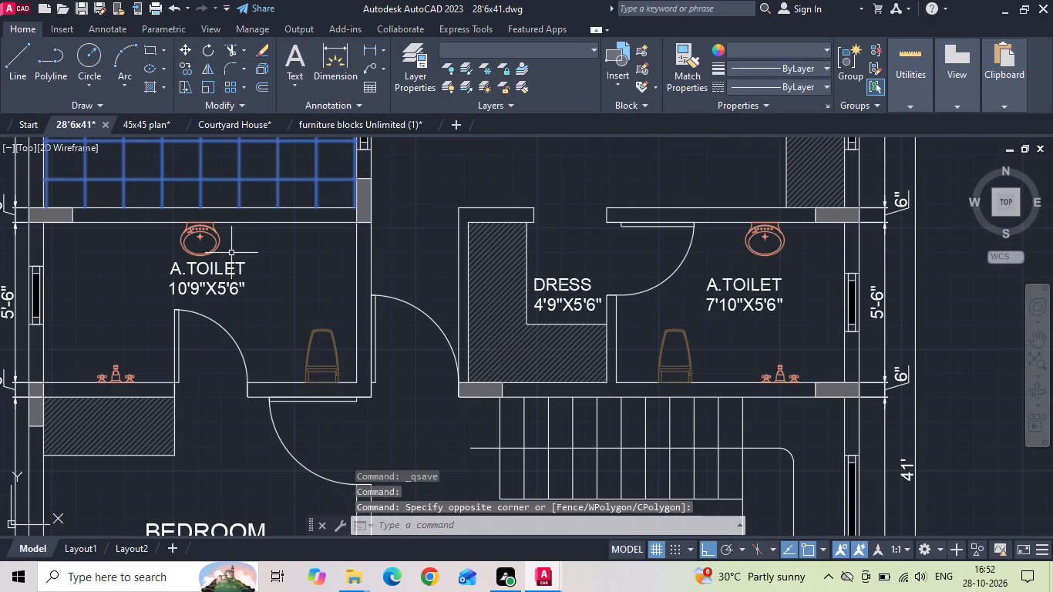
left_click_drag(231, 254, 210, 274)
left_click(172, 284)
left_click_drag(136, 310, 108, 346)
left_click(89, 375)
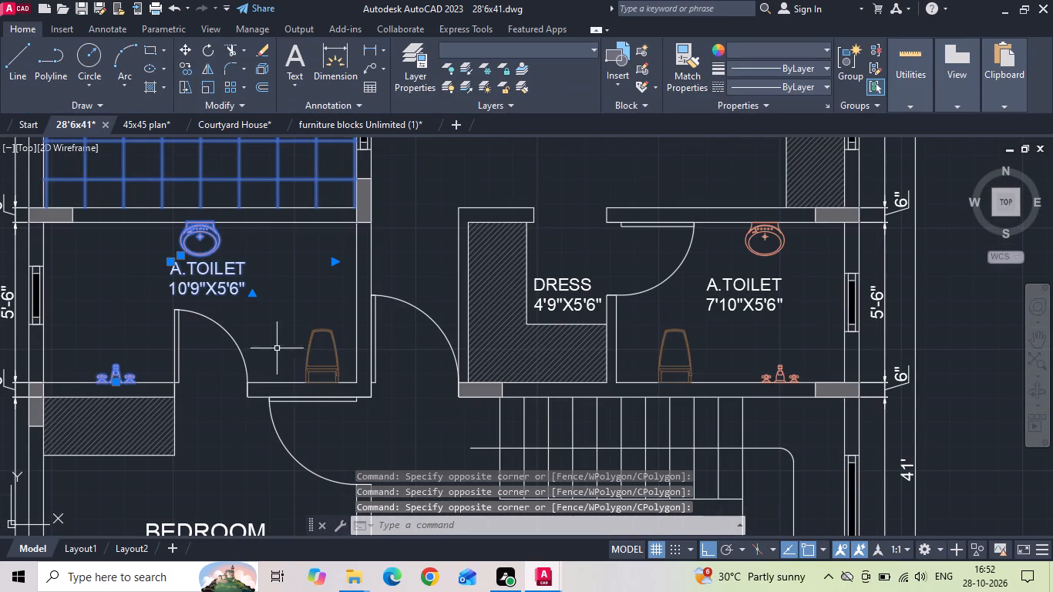
left_click(318, 341)
left_click(301, 301)
Add the Bedroom's hatched wardrobe and its outline, just below the A.Toilet wall, to the selection.
middle_click_drag(225, 425, 243, 365)
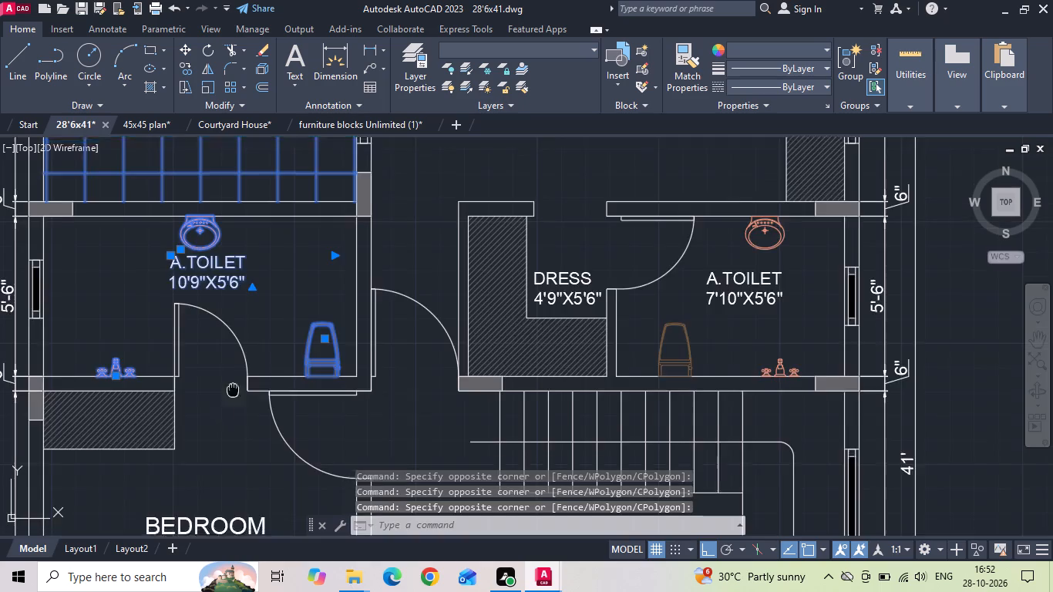
middle_click_drag(243, 365, 254, 337)
left_click_drag(220, 359, 204, 368)
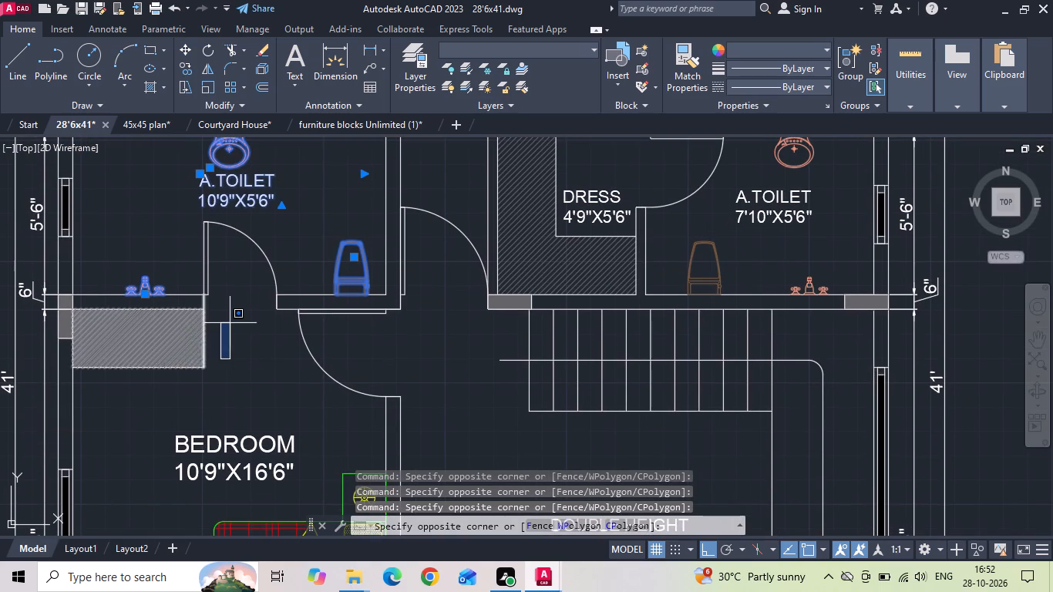
left_click(242, 323)
left_click_drag(161, 396, 154, 371)
left_click(143, 344)
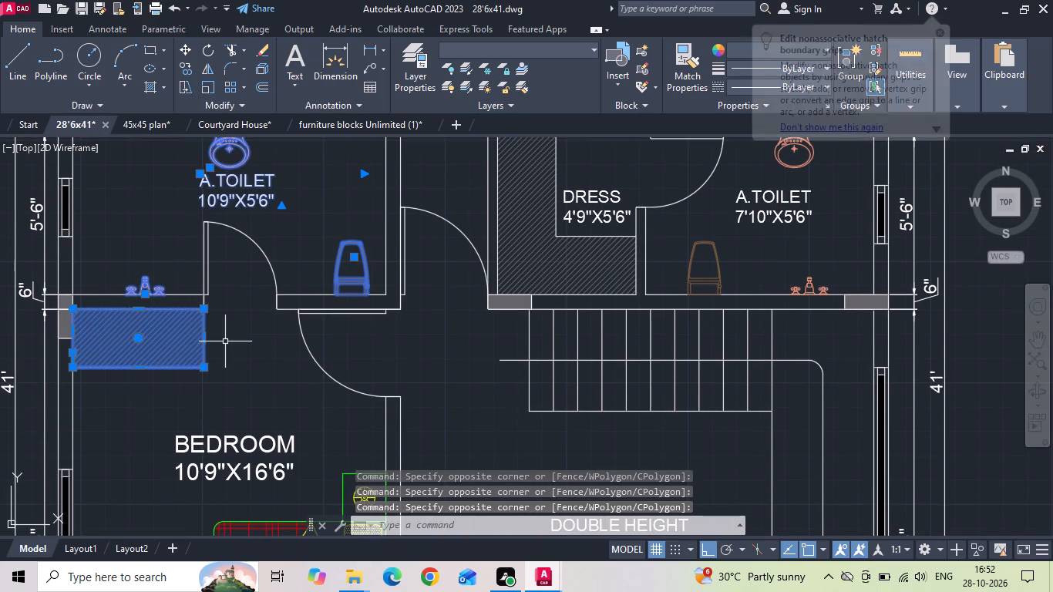
left_click_drag(226, 341, 204, 345)
left_click(196, 346)
Add the Dress room's hatched L-shaped unit, outline and label, plus the Bedroom's bed and label, to the selection.
scroll(587, 227, "up", 1)
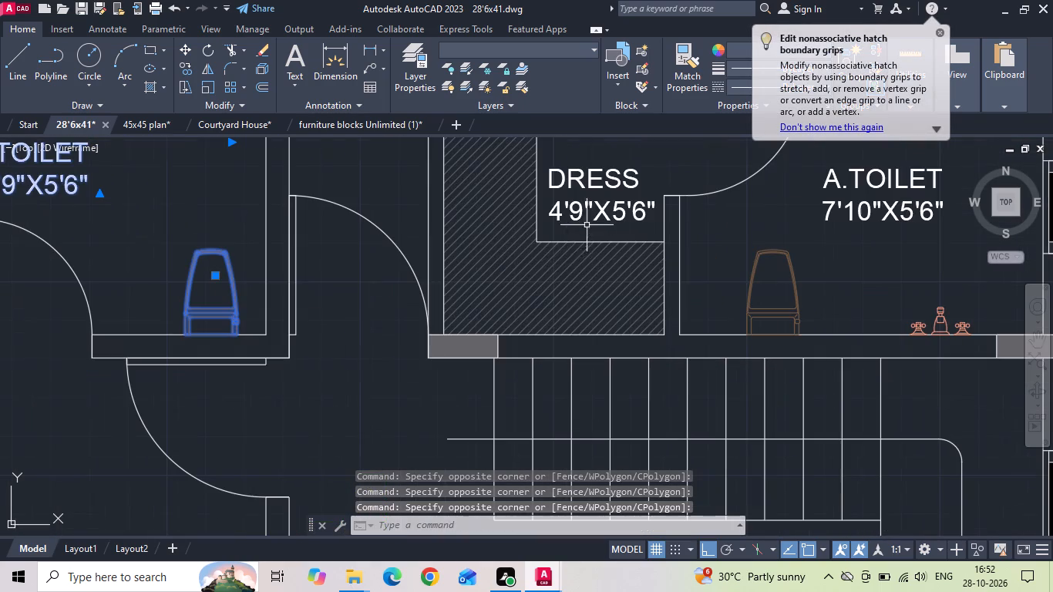
left_click_drag(564, 232, 552, 240)
left_click(487, 272)
left_click(574, 189)
left_click(560, 163)
scroll(439, 265, "down", 2)
left_click_drag(347, 386, 341, 415)
left_click(336, 426)
scroll(328, 374, "down", 2)
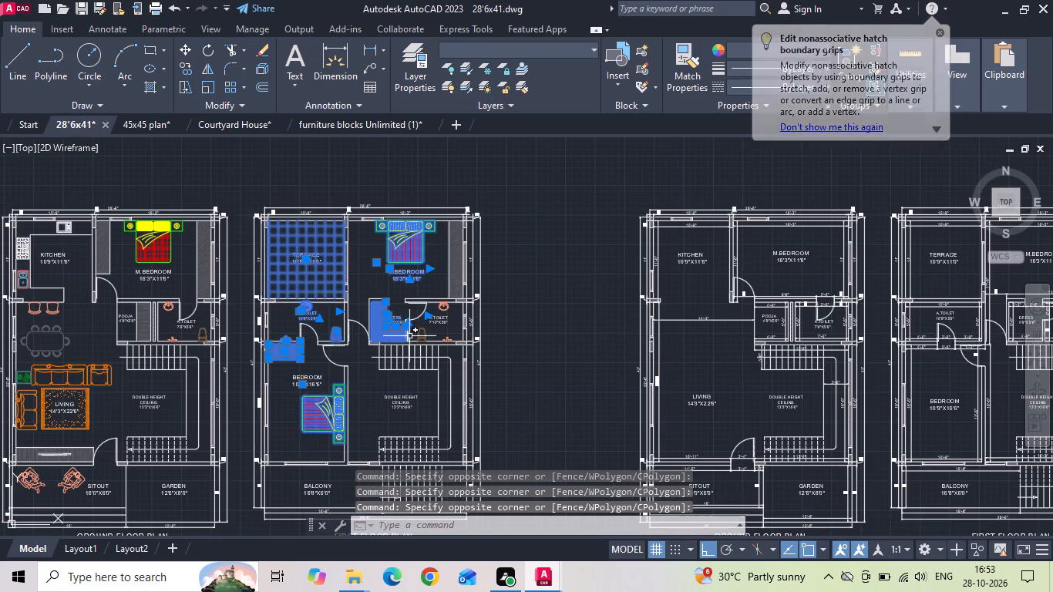
Add the Double Height Ceiling, Bedroom and Balcony labels of the furnished First Floor Plan to the selection.
scroll(395, 402, "up", 1)
left_click(418, 395)
left_click(263, 370)
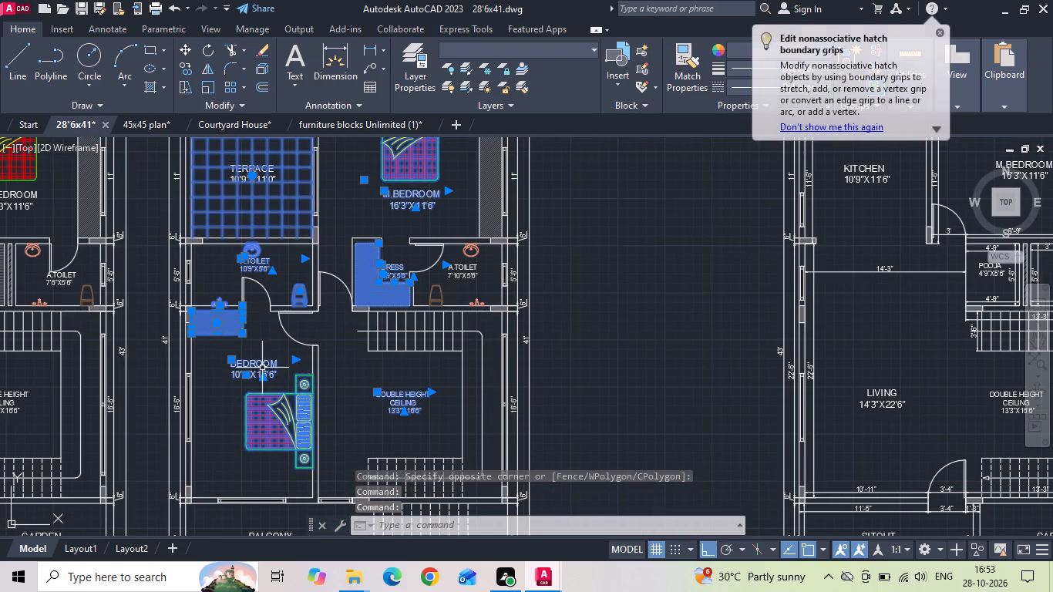
middle_click_drag(275, 340, 259, 251)
left_click(262, 453)
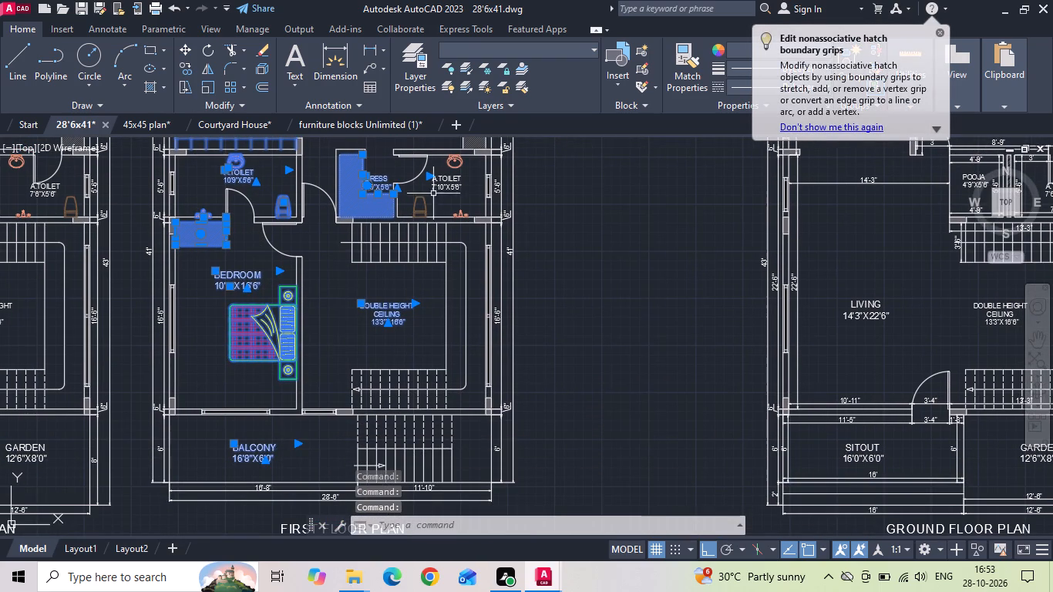
Add the 7'10"X5'6" A.Toilet's washbasin, label, tap fitting and toilet seat to the selection.
scroll(457, 171, "up", 2)
left_click_drag(473, 155, 463, 196)
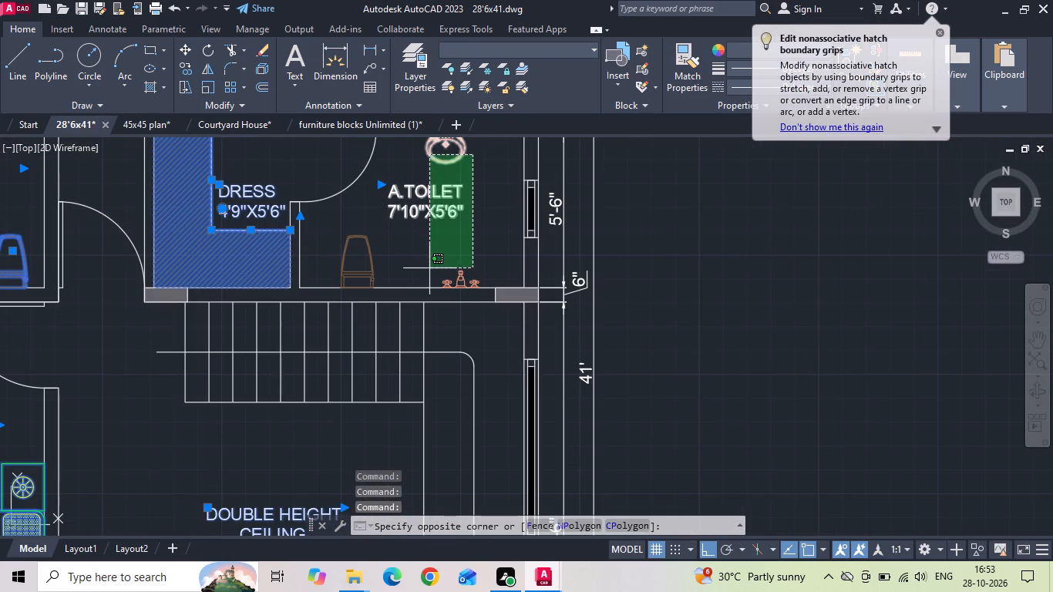
left_click(429, 271)
left_click(375, 272)
left_click(355, 245)
middle_click_drag(374, 241, 375, 345)
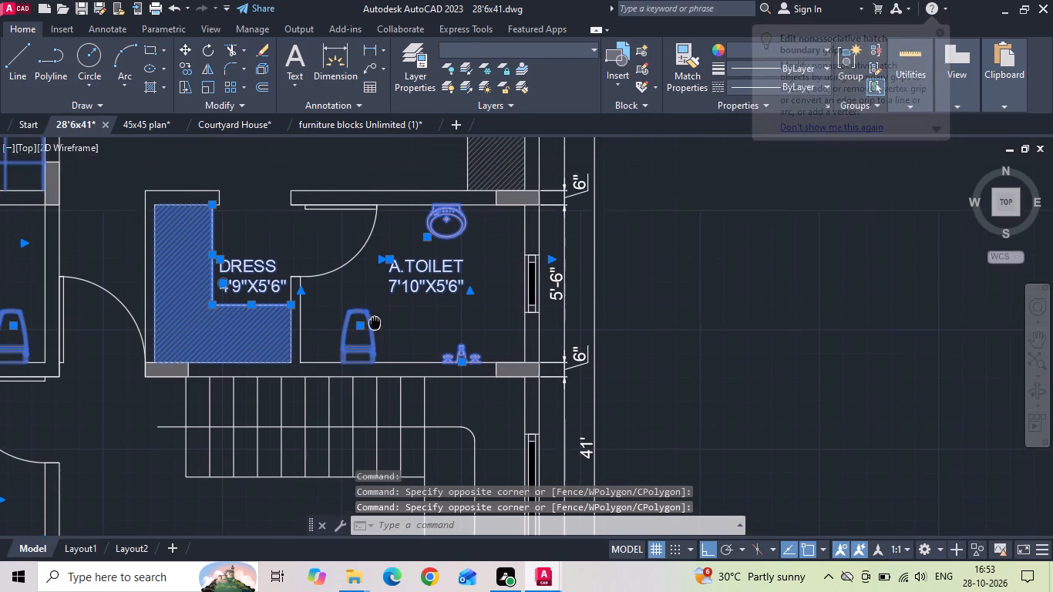
middle_click_drag(375, 345, 375, 348)
Add the M.Bedroom's hatched wardrobe along the outer wall and its edge line to the selection.
scroll(378, 388, "down", 2)
scroll(408, 217, "up", 2)
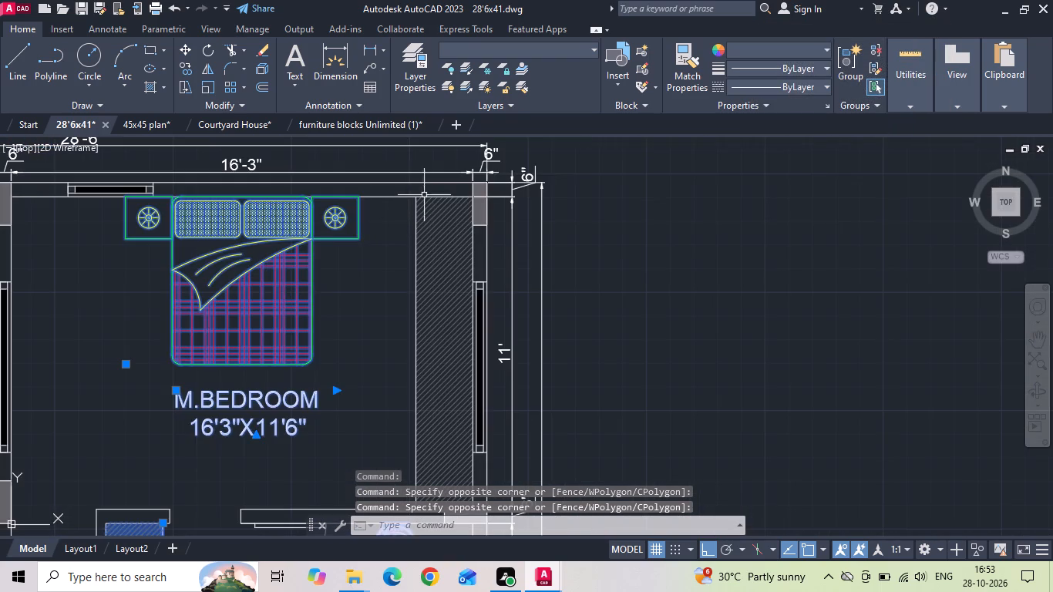
scroll(426, 193, "up", 2)
left_click_drag(465, 368, 456, 371)
scroll(409, 385, "up", 3)
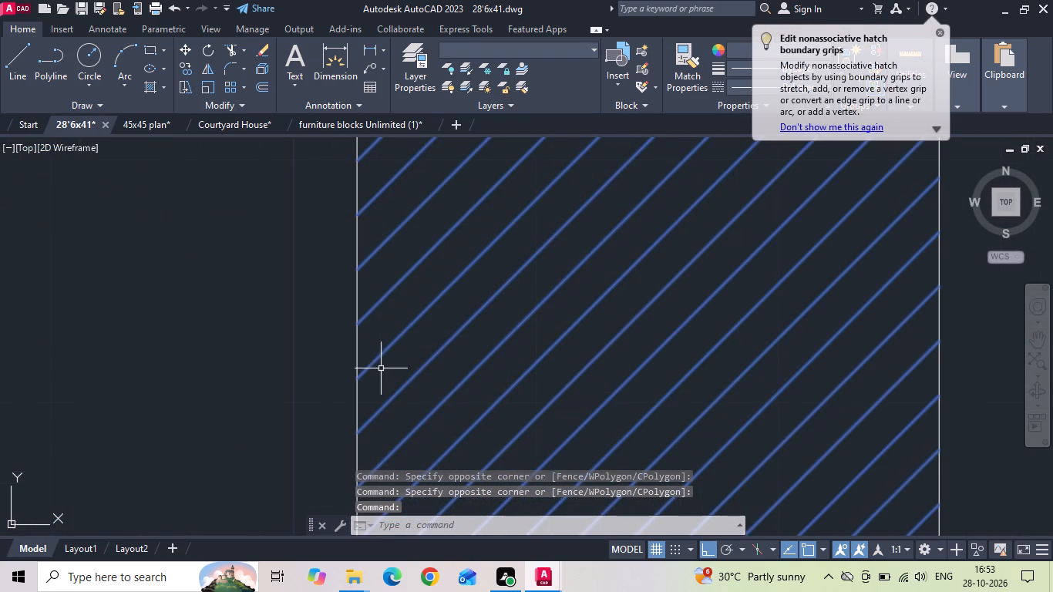
left_click_drag(365, 350, 321, 357)
left_click(241, 371)
Copy the selected furniture and labels from the M.Bedroom's upper outer inside corner to the matching corner of the newest dimensioned First Floor Plan.
scroll(304, 331, "down", 8)
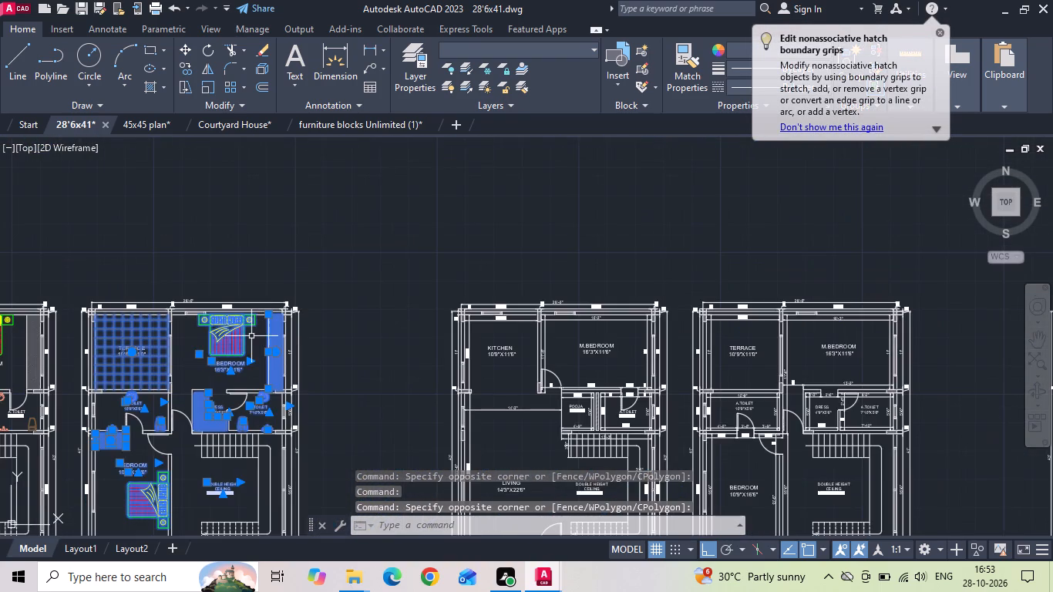
scroll(251, 336, "up", 2)
right_click(264, 332)
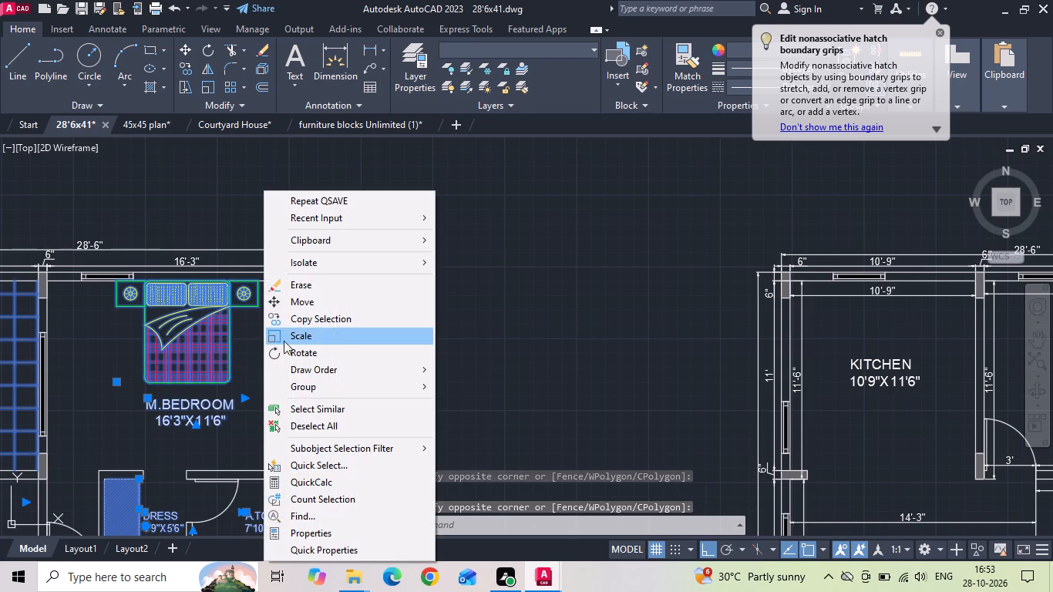
left_click(328, 318)
scroll(321, 260, "up", 5)
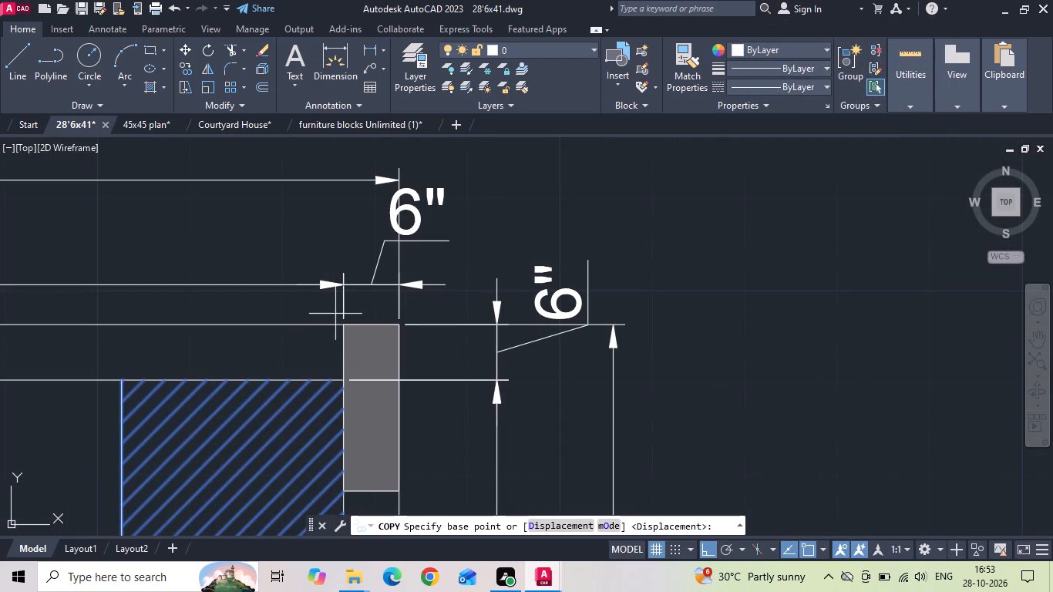
scroll(353, 379, "up", 3)
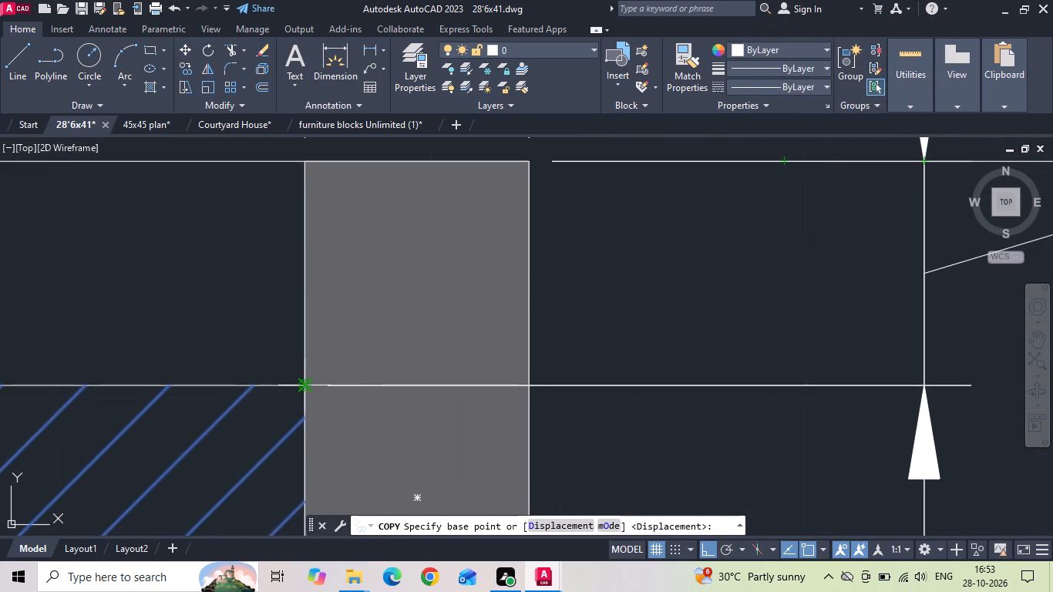
left_click(304, 388)
scroll(197, 348, "down", 8)
middle_click_drag(584, 351, 534, 344)
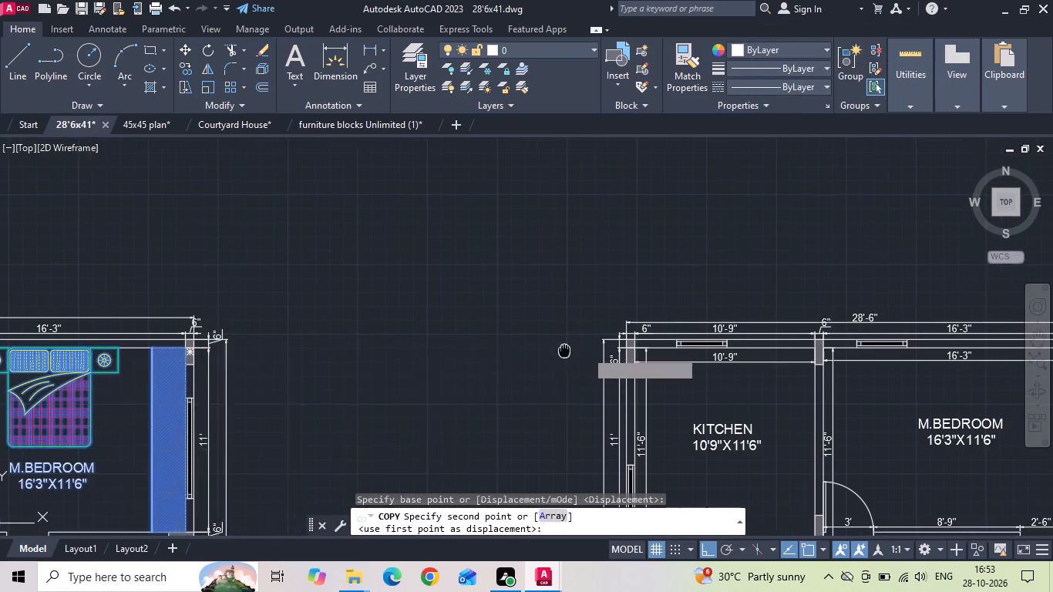
middle_click_drag(534, 344, 375, 311)
scroll(308, 298, "down", 3)
scroll(930, 299, "up", 4)
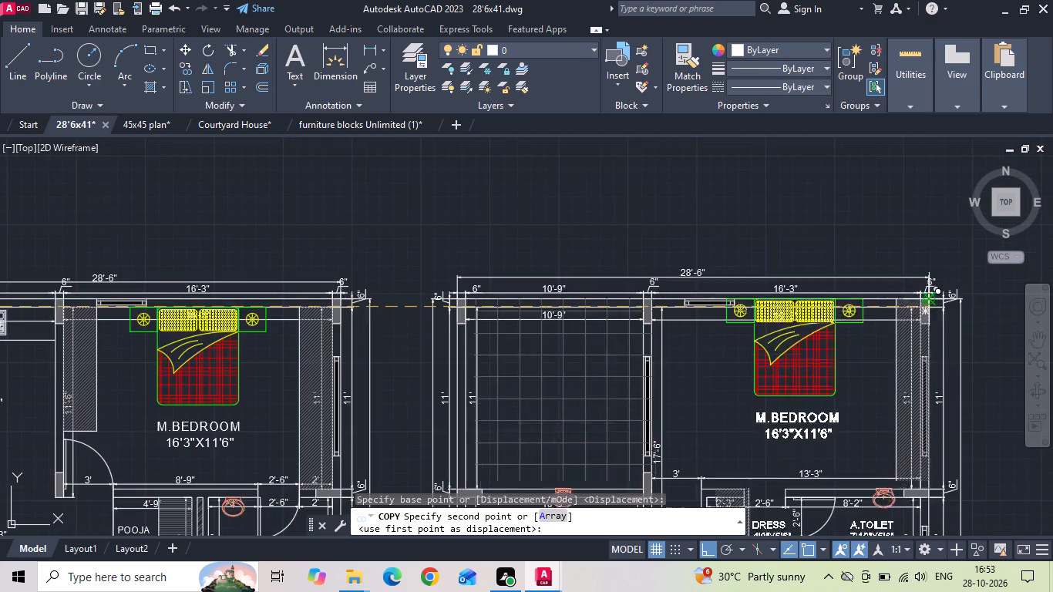
scroll(926, 308, "up", 6)
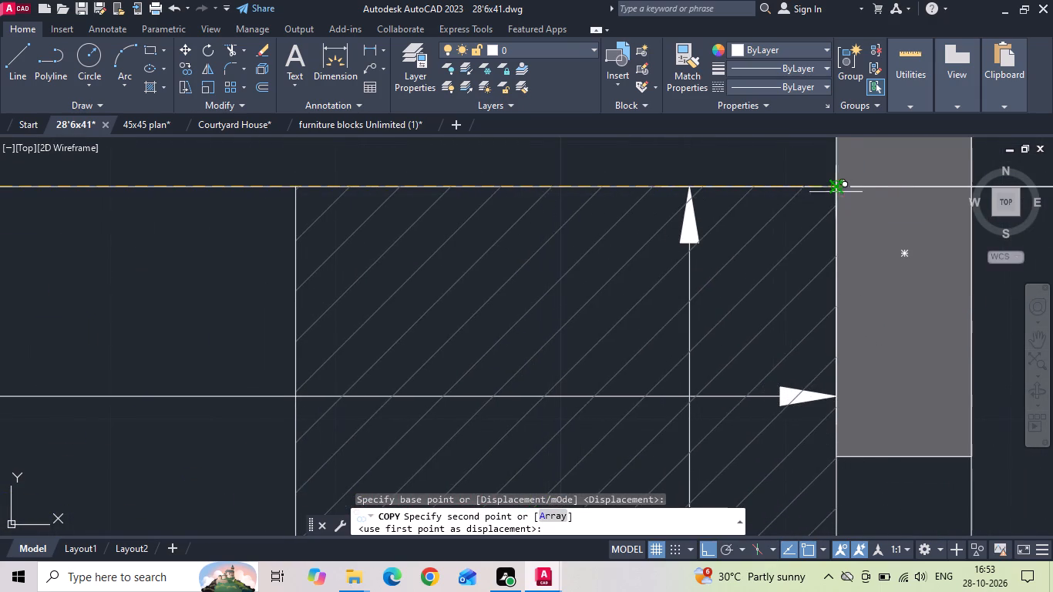
left_click(836, 187)
scroll(663, 226, "down", 7)
key("Escape")
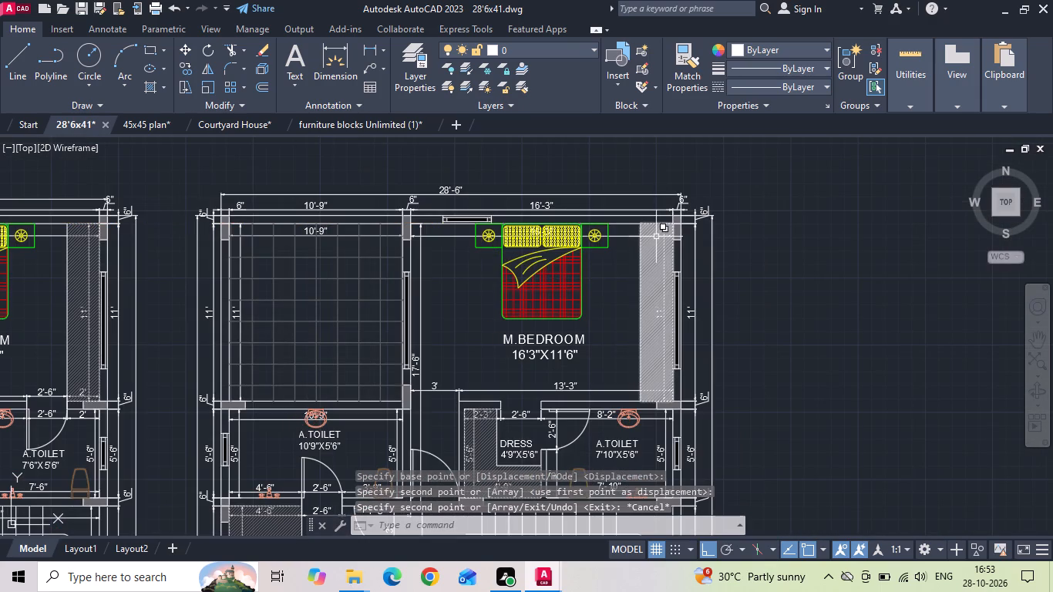
Copy the Terrace label from the unfurnished dimensioned First Floor Plan about 87'-9" horizontally onto the newest furnished copy's Terrace.
scroll(656, 238, "down", 2)
middle_click_drag(610, 309, 610, 209)
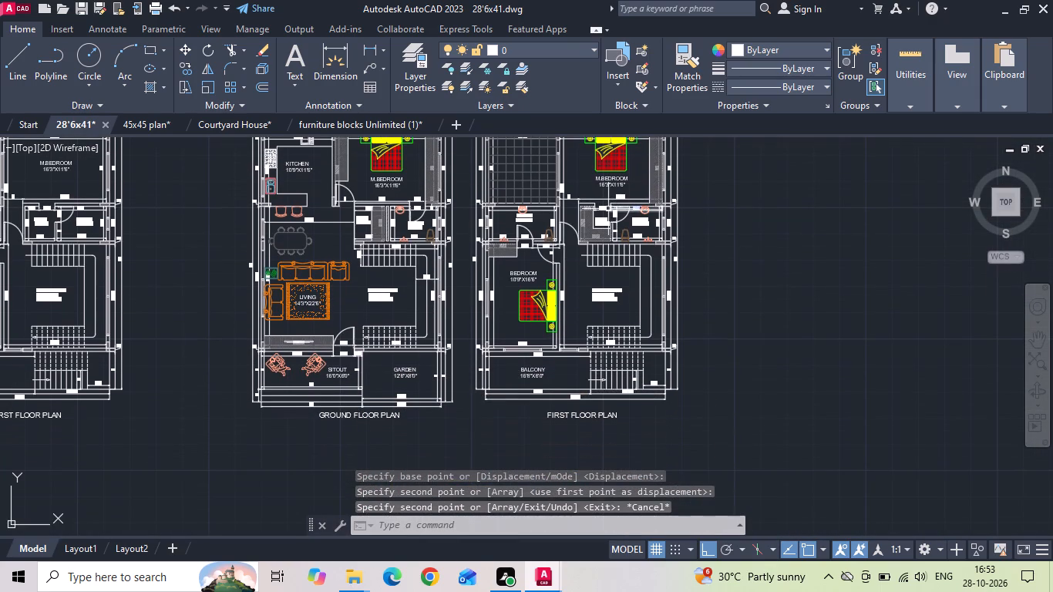
middle_click_drag(574, 273, 593, 313)
middle_click_drag(389, 277, 601, 295)
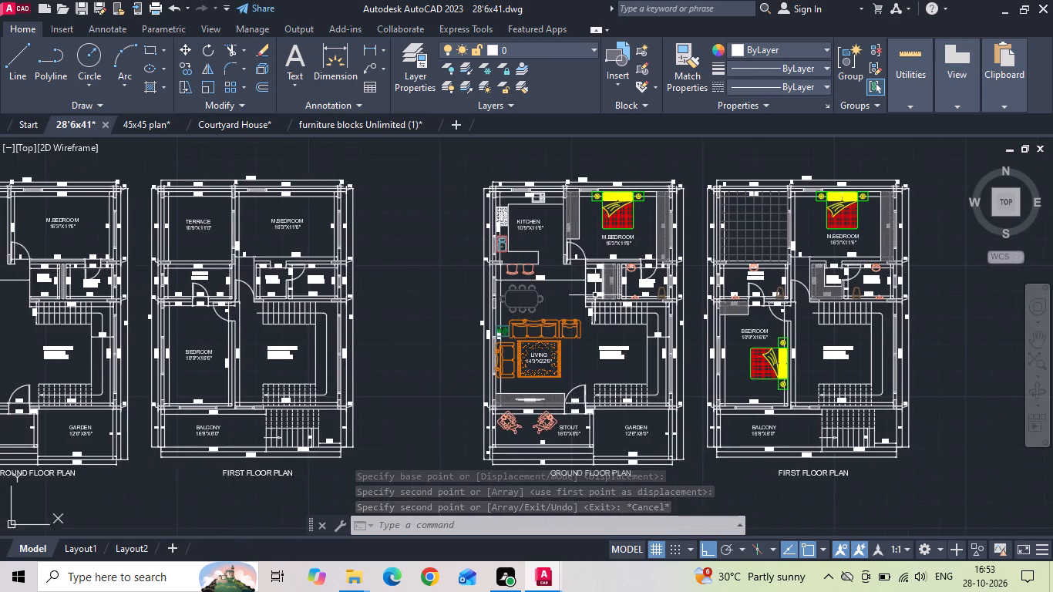
scroll(316, 292, "down", 1)
scroll(107, 248, "up", 3)
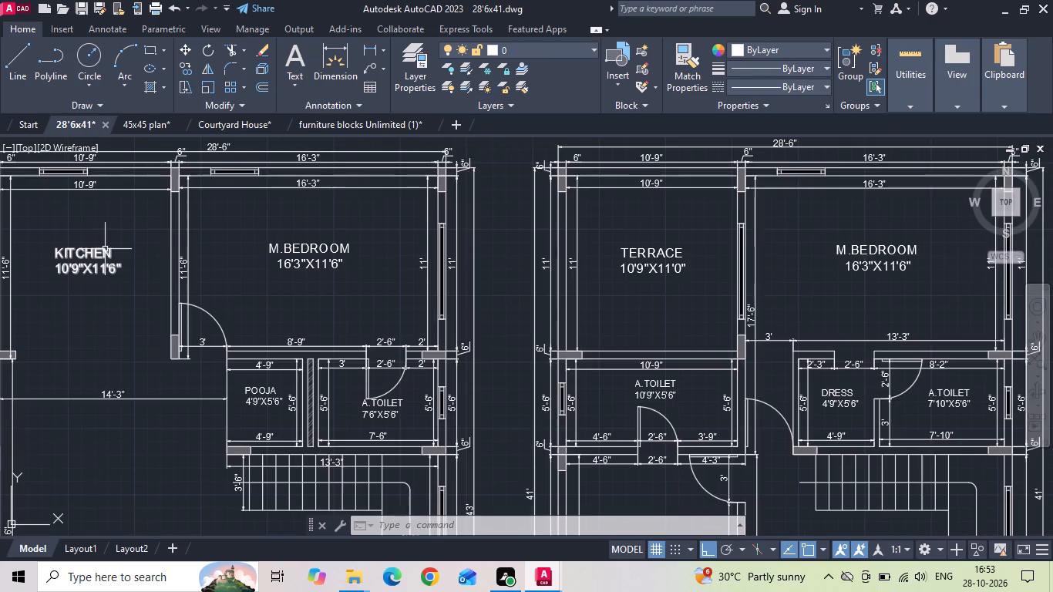
scroll(385, 294, "down", 1)
left_click(546, 274)
right_click(546, 274)
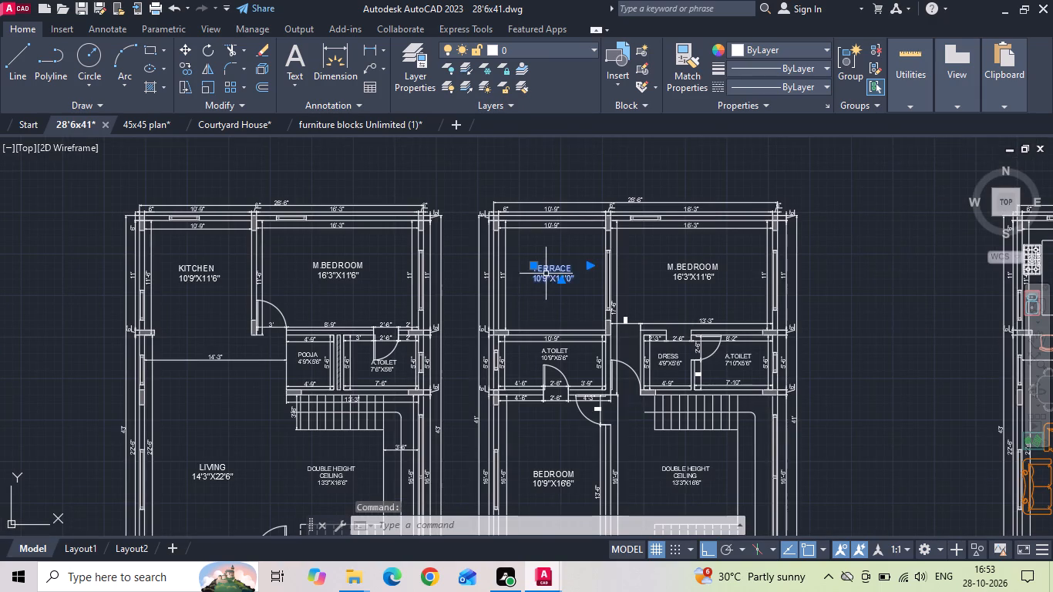
left_click(573, 294)
scroll(497, 275, "down", 2)
left_click_drag(526, 277, 548, 278)
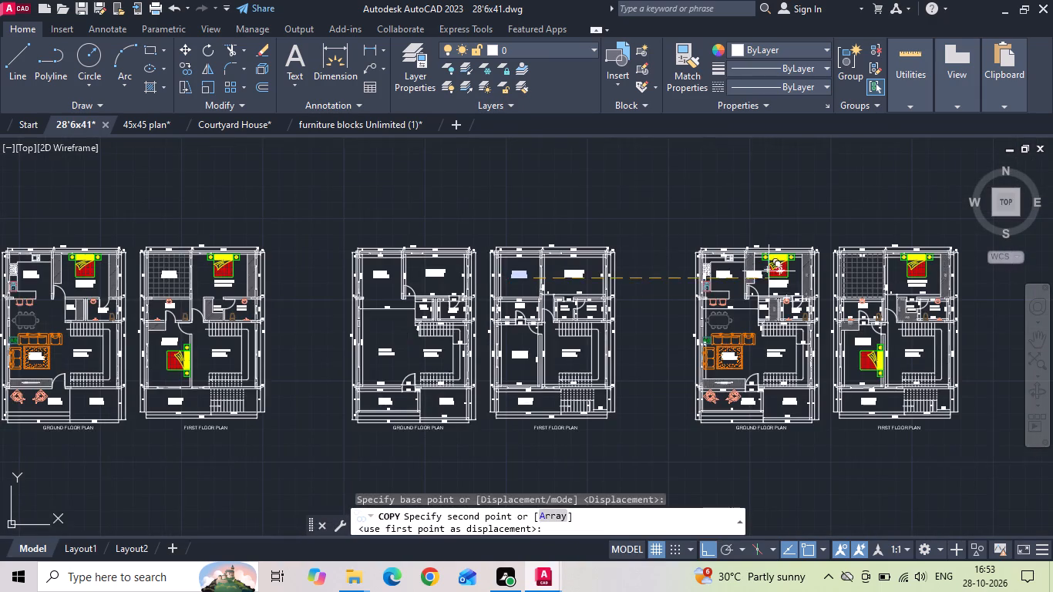
scroll(843, 266, "up", 3)
middle_click_drag(887, 269, 510, 278)
scroll(540, 269, "up", 1)
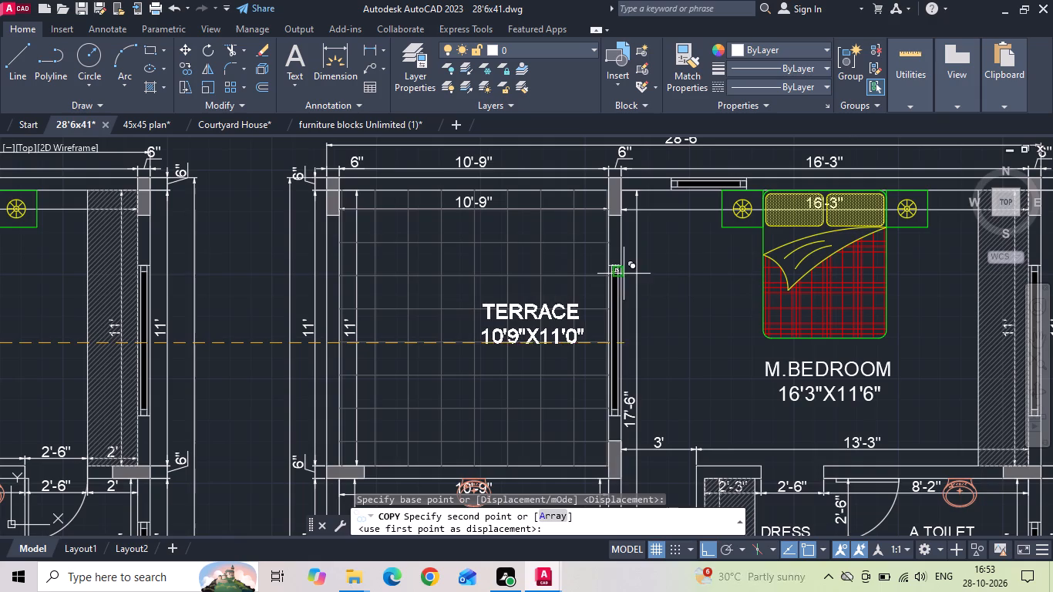
scroll(549, 291, "up", 2)
left_click(569, 286)
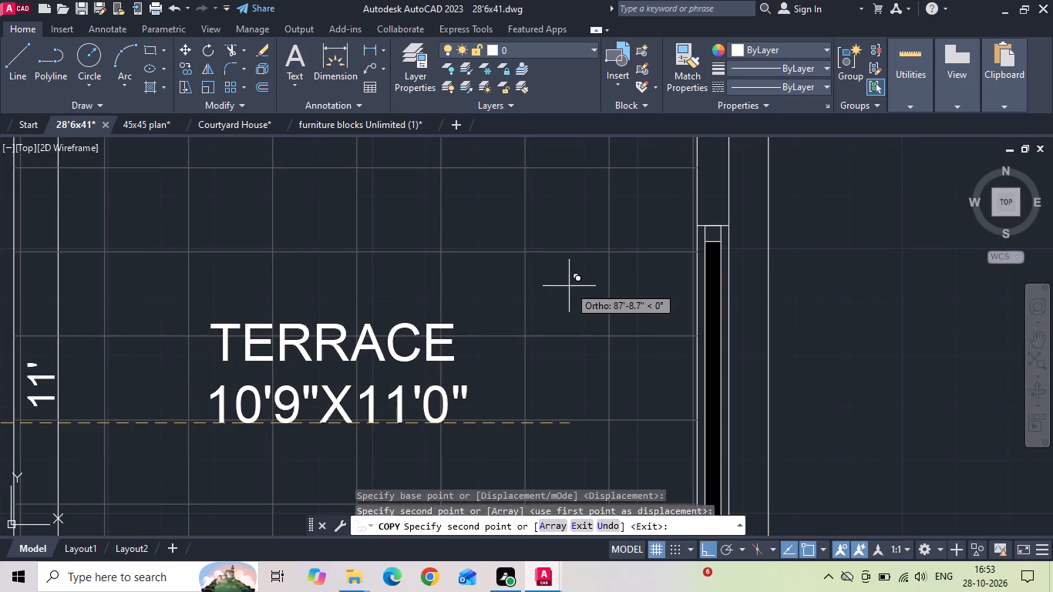
Save the 28'6x41 drawing.
key("ctrl+s")
key("ctrl+s")
scroll(567, 287, "down", 3)
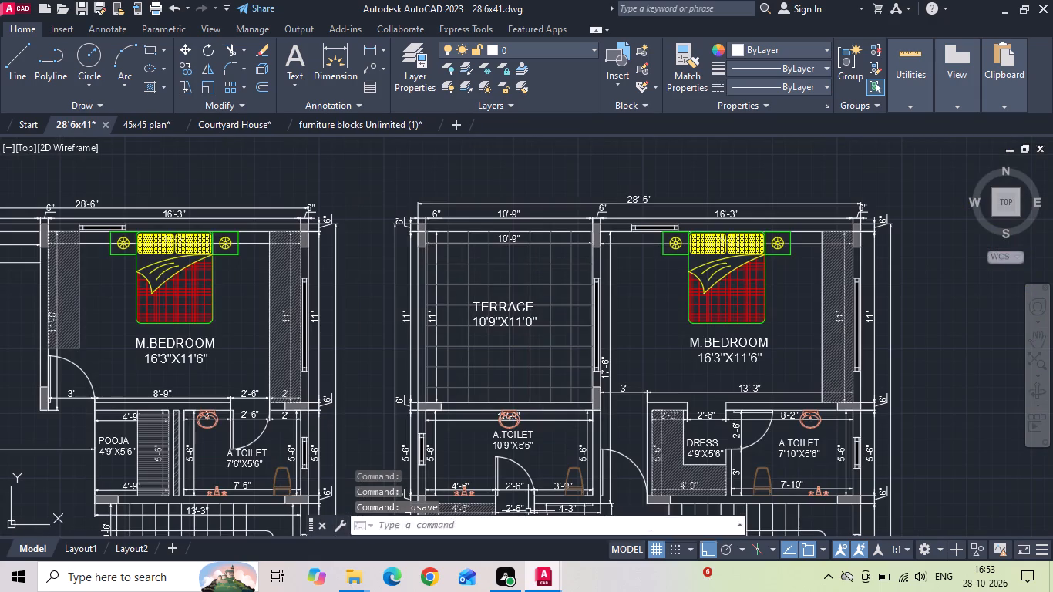
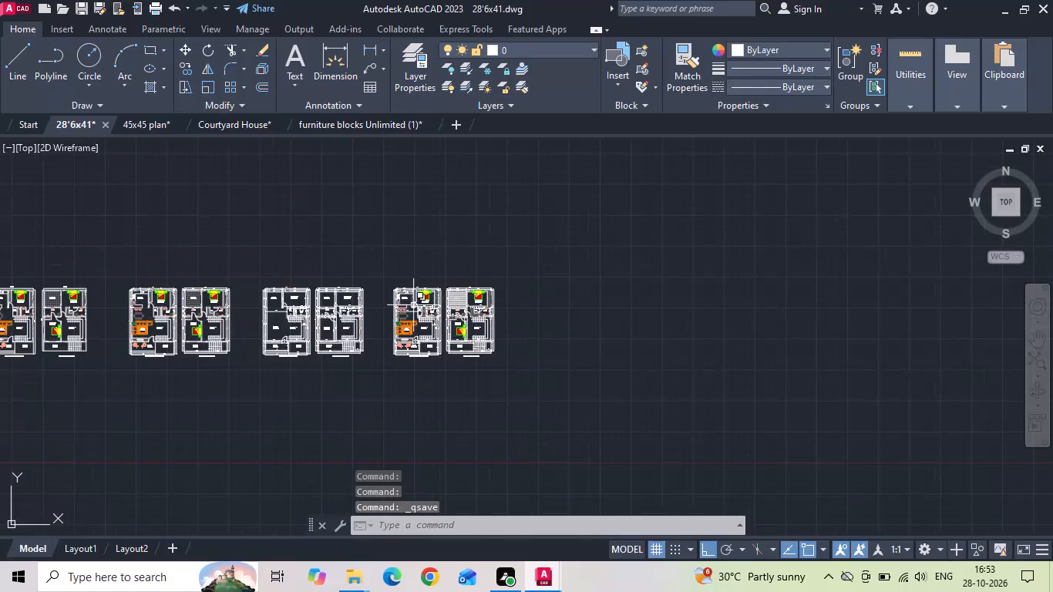
Start a single-sheet plot of the model and load the previous plot's page setup.
middle_click_drag(163, 335, 501, 307)
scroll(345, 313, "up", 1)
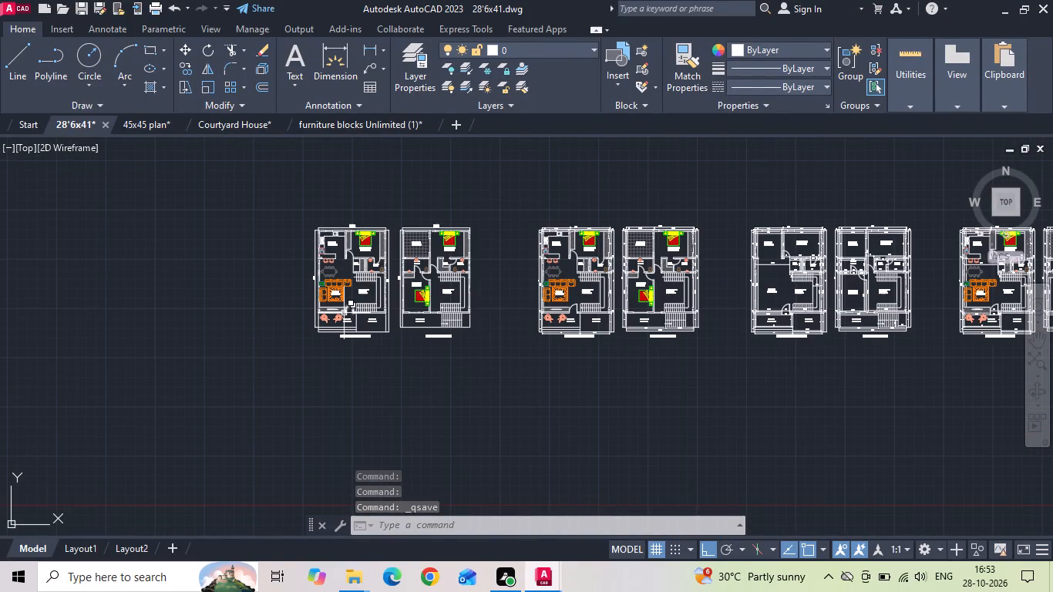
type("PLOT")
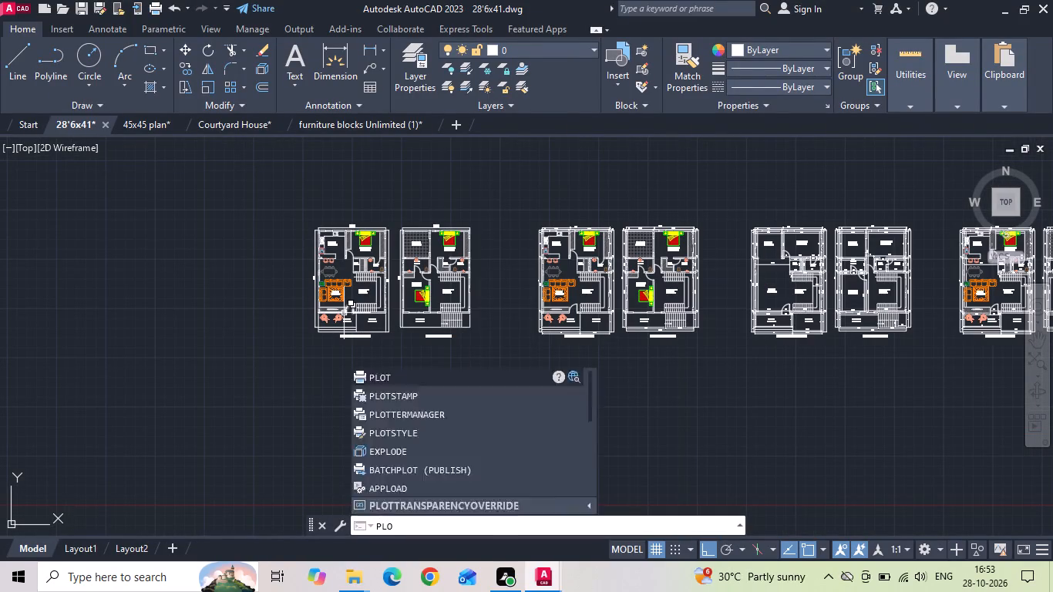
key("space")
left_click(417, 323)
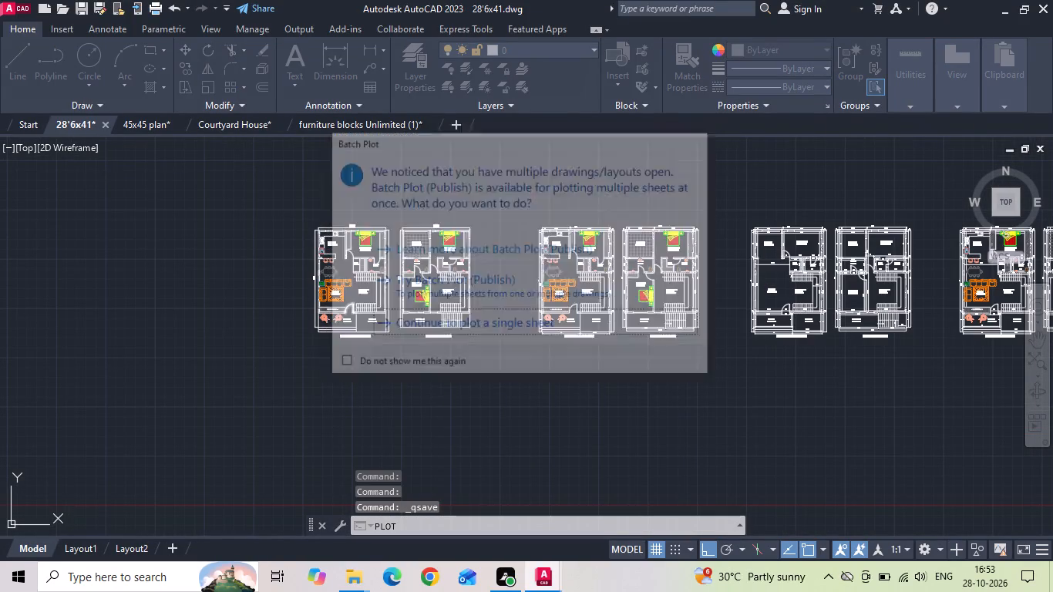
left_click(369, 129)
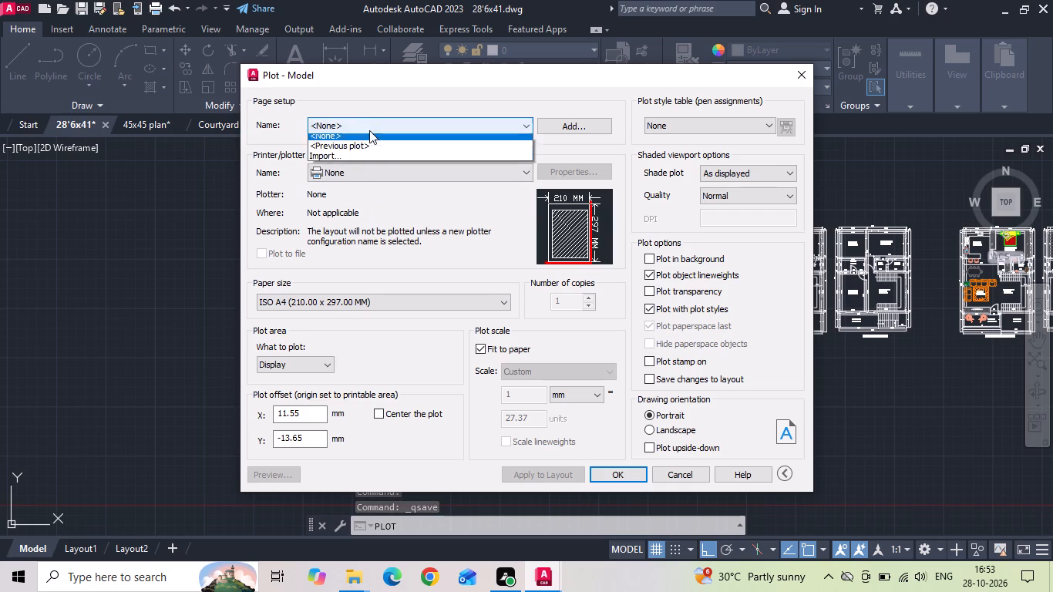
left_click(357, 150)
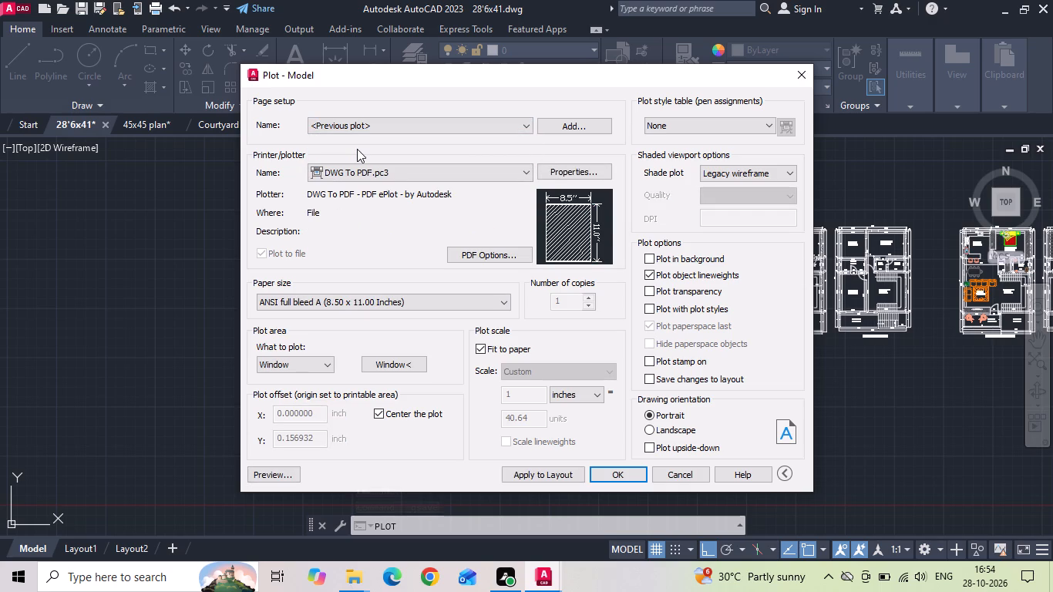
Set the plot window around the furnished Ground and First Floor Plans that carry only overall dimensions, including their titles.
left_click(371, 365)
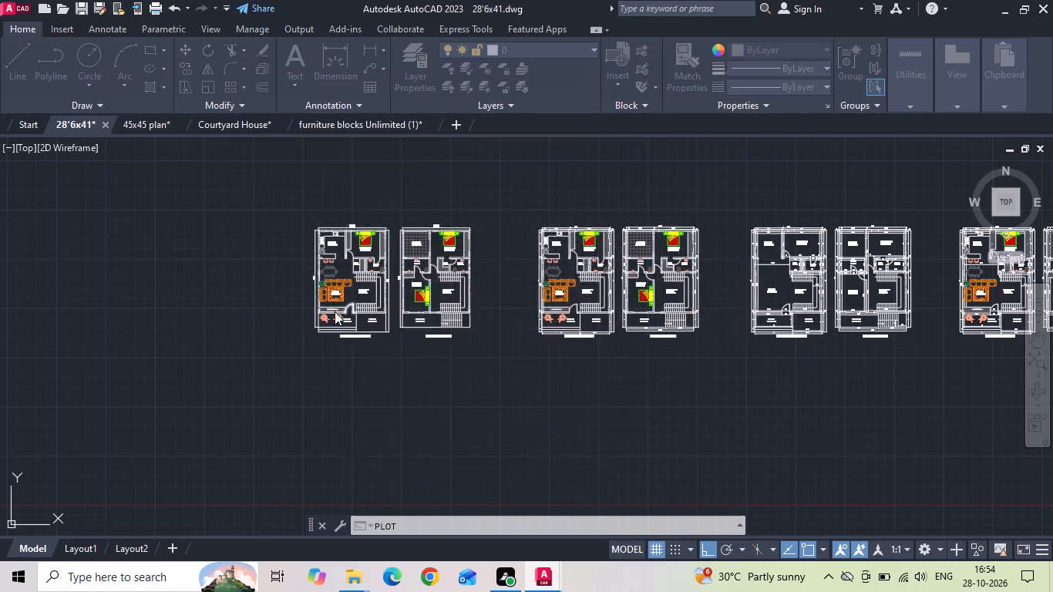
scroll(323, 264, "up", 2)
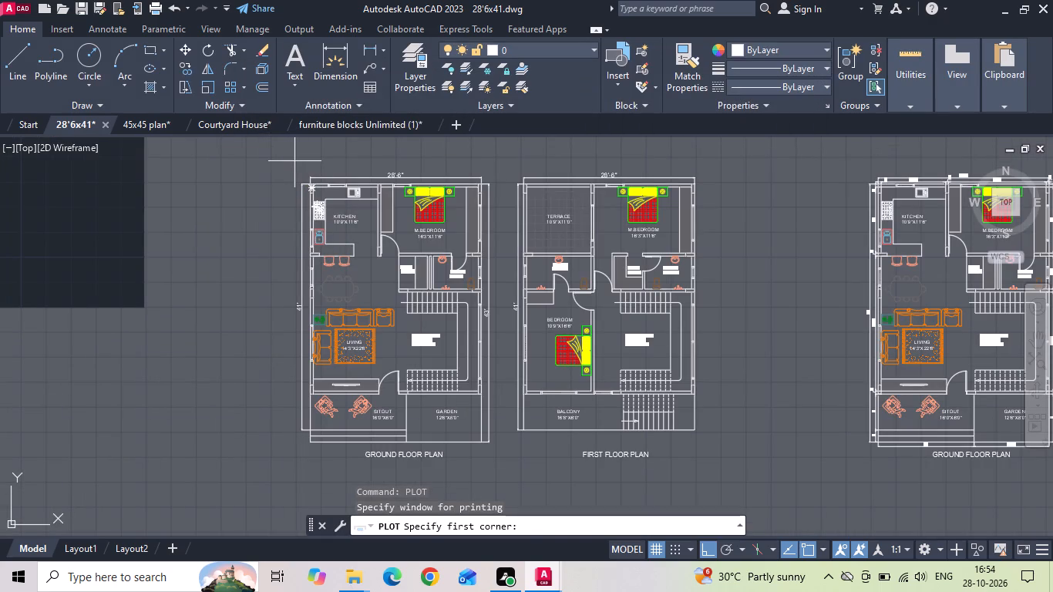
left_click(294, 161)
middle_click_drag(474, 375, 463, 352)
scroll(463, 351, "up", 1)
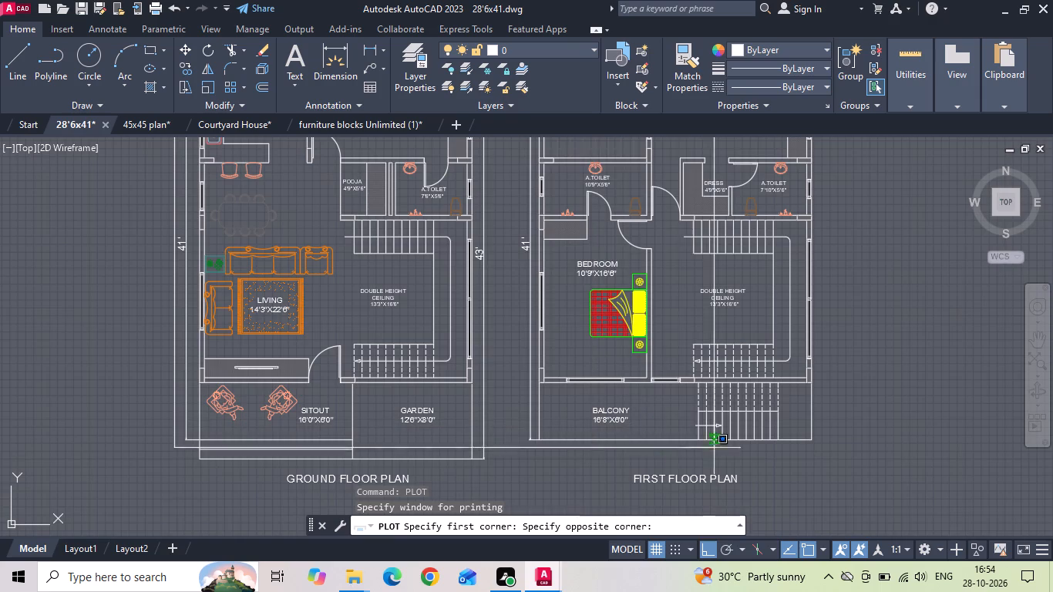
scroll(608, 401, "down", 1)
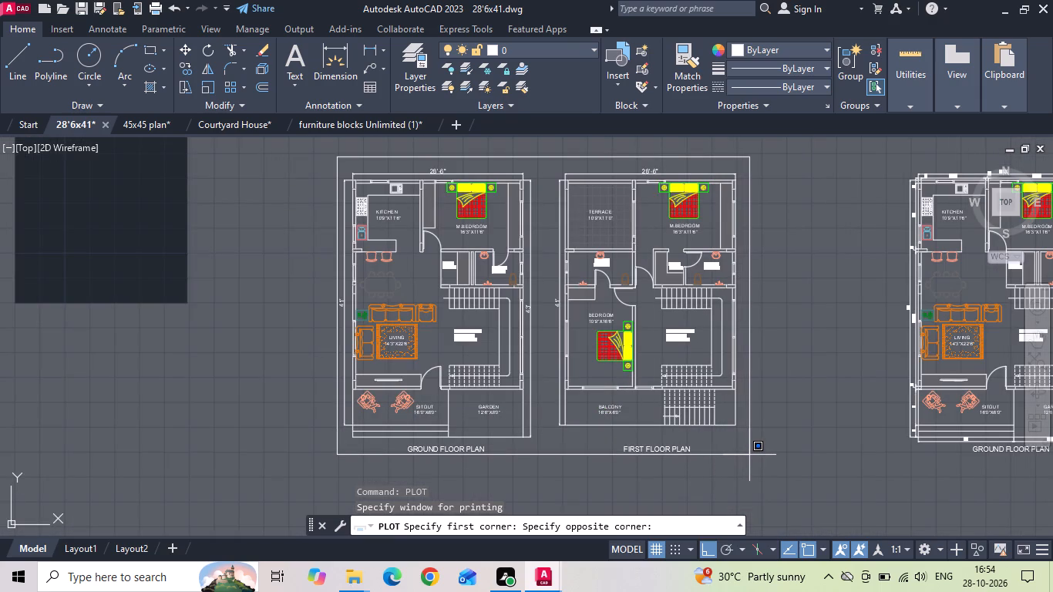
left_click(752, 459)
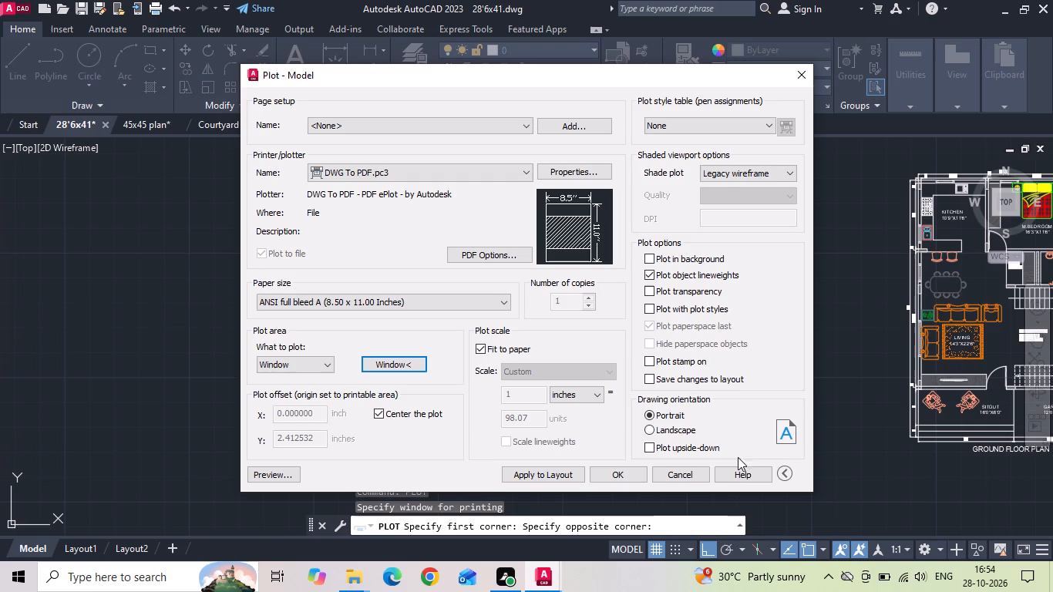
Preview the plot, change the drawing orientation to Landscape, and preview it again.
left_click(278, 476)
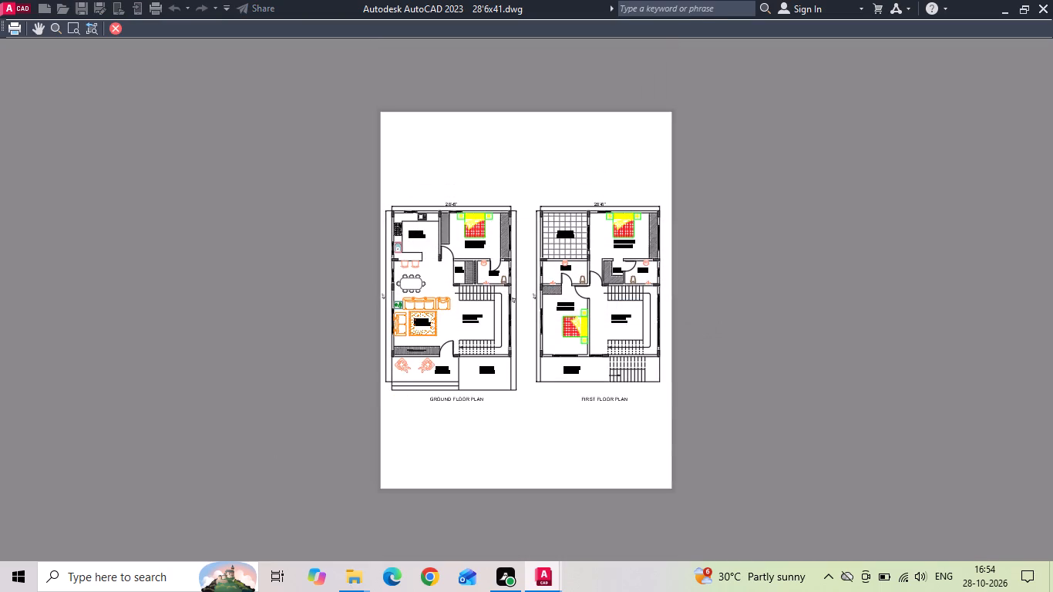
key("space")
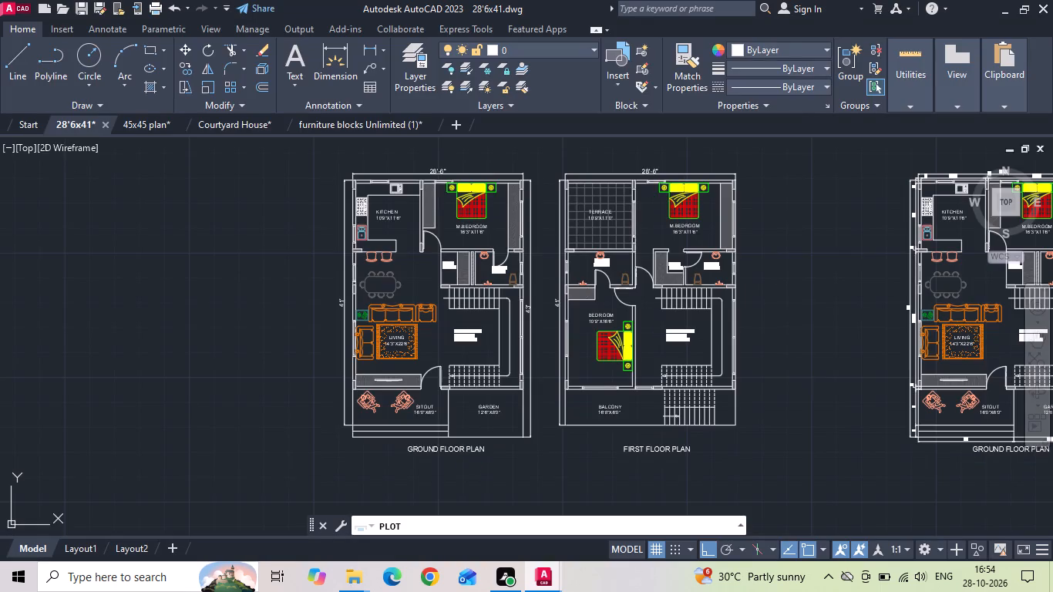
left_click(657, 433)
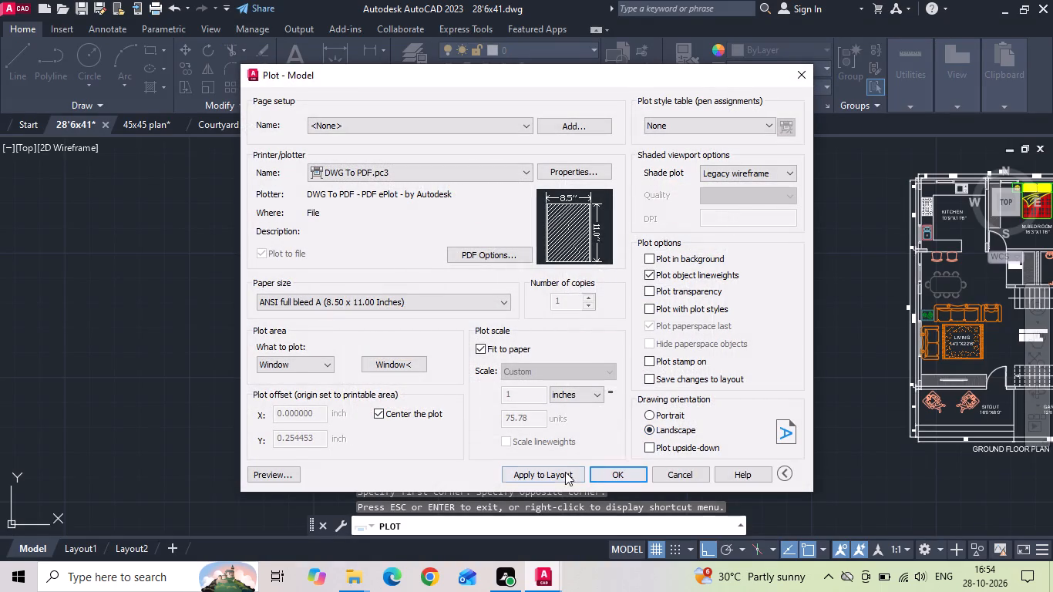
left_click(282, 473)
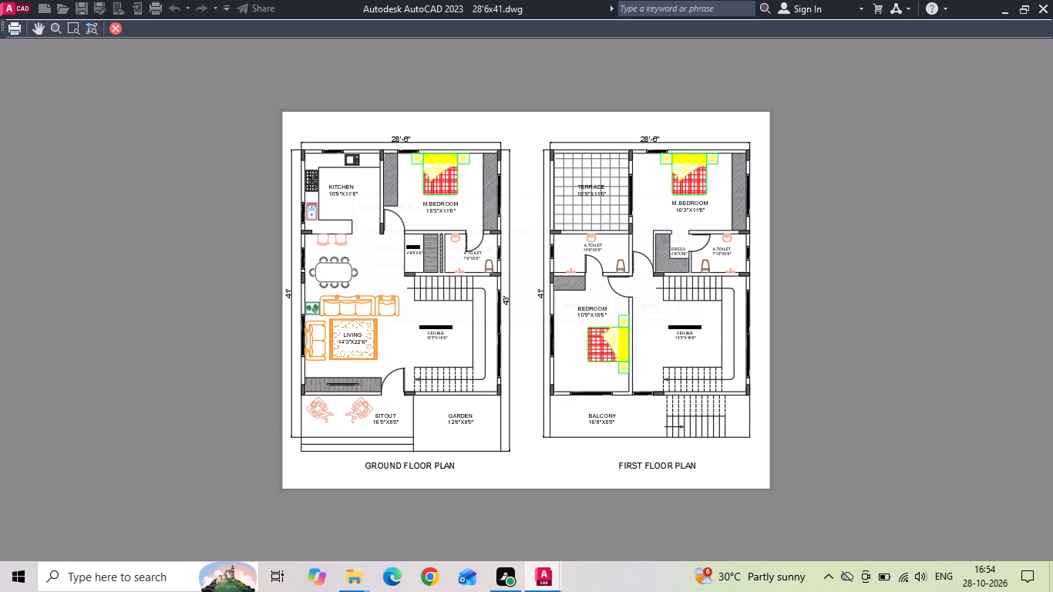
key("space")
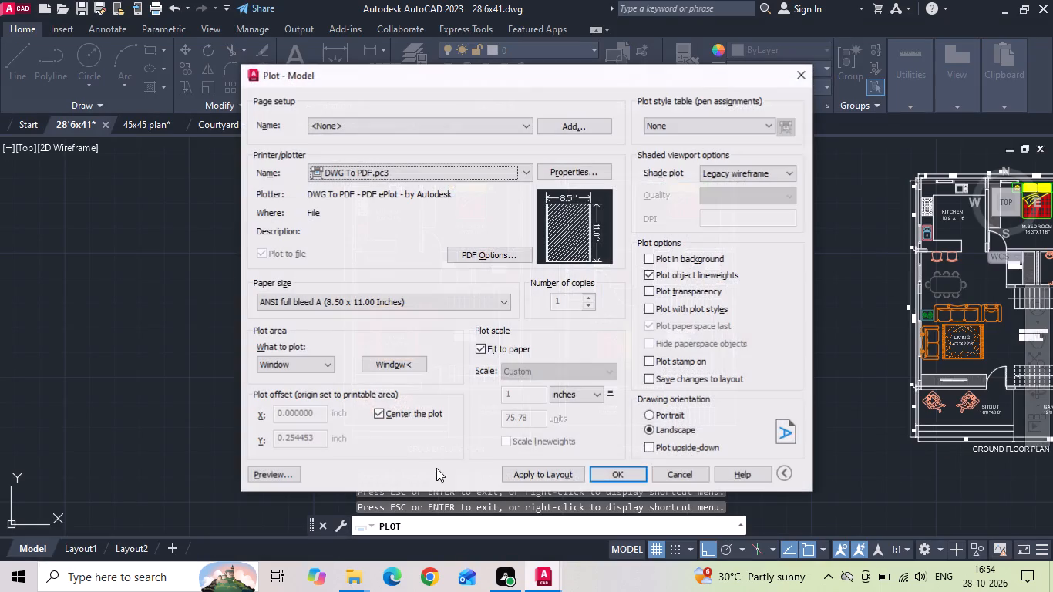
Run the plot and choose the 28102026 folder inside the Desktop's INTERNSHIP folder as the output location.
left_click(607, 473)
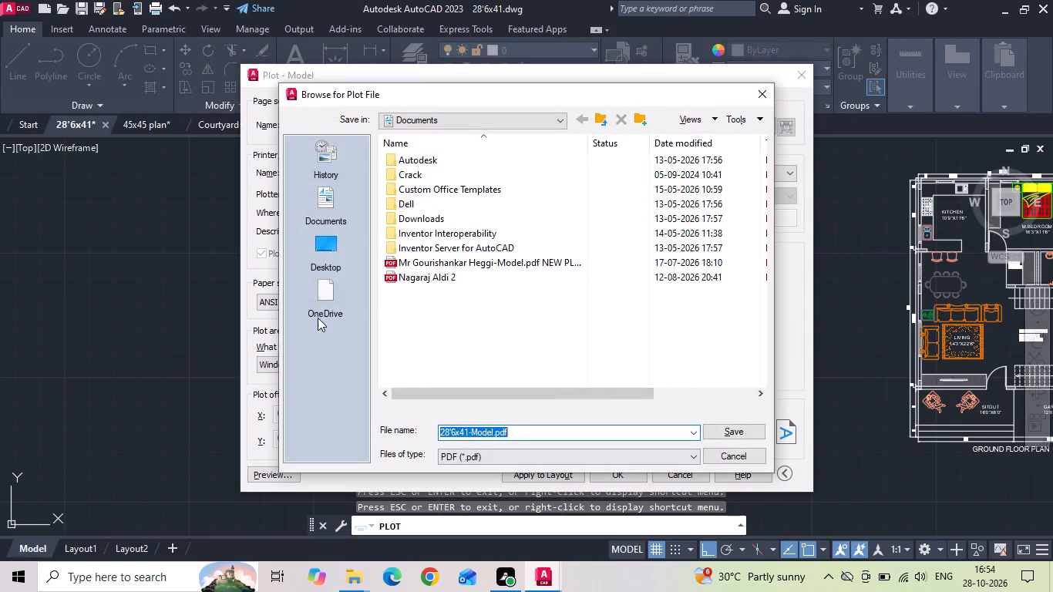
left_click(327, 261)
double_click(405, 244)
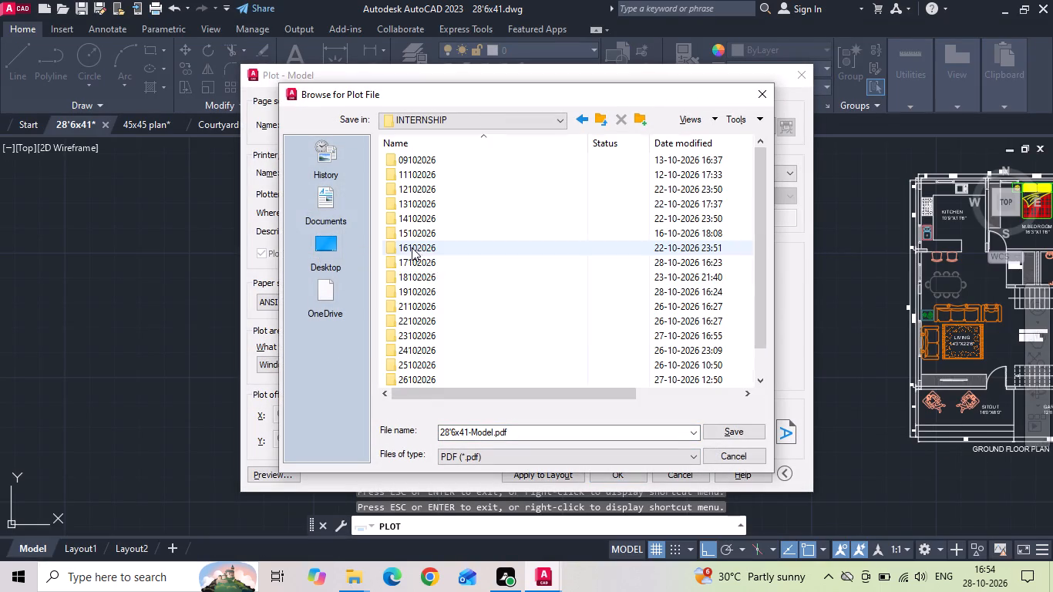
scroll(470, 360, "down", 3)
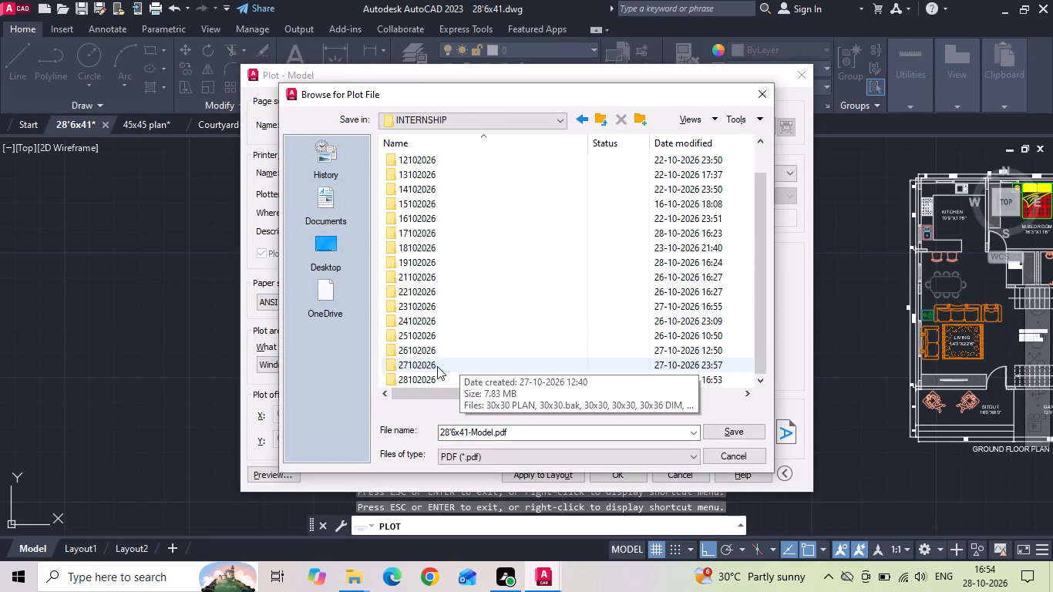
double_click(416, 375)
Save the plotted PDF as 28'6x41 PLAN, and close its viewer after a brief check.
double_click(535, 426)
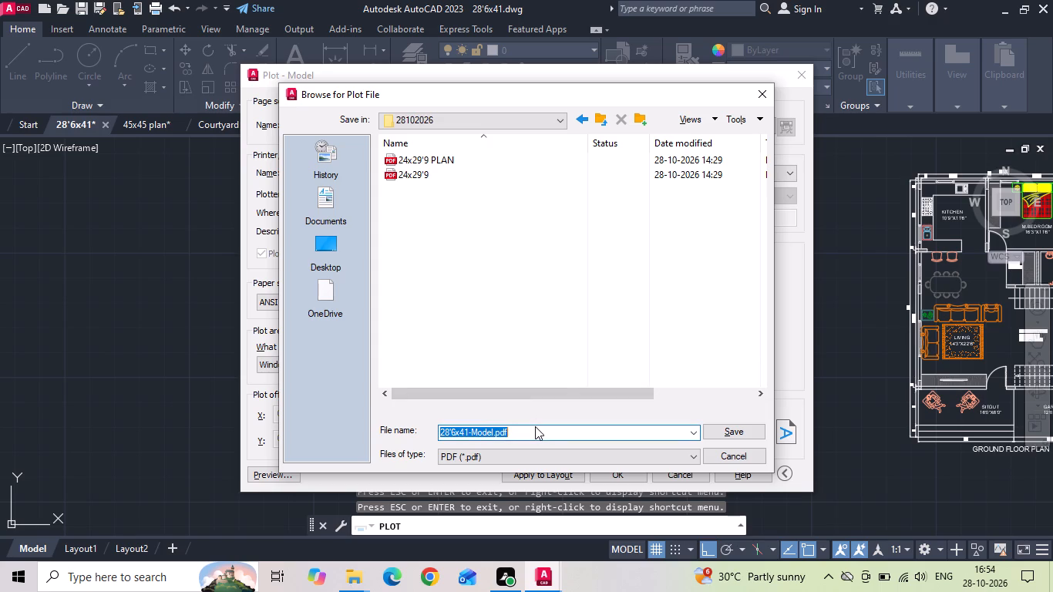
left_click(538, 431)
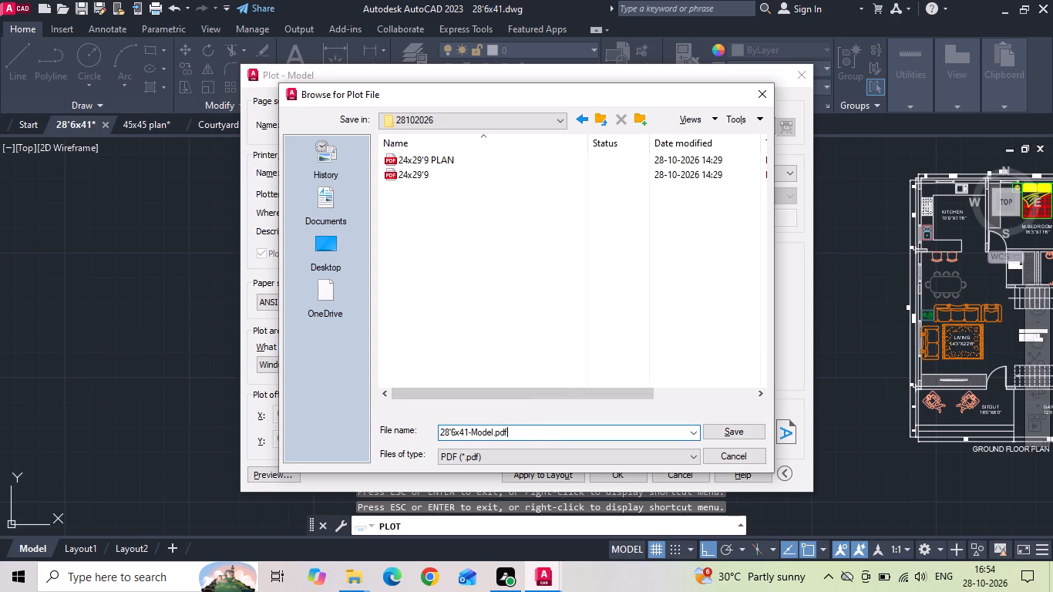
key("BackSpace")
key("BackSpace")
key("BackSpace")
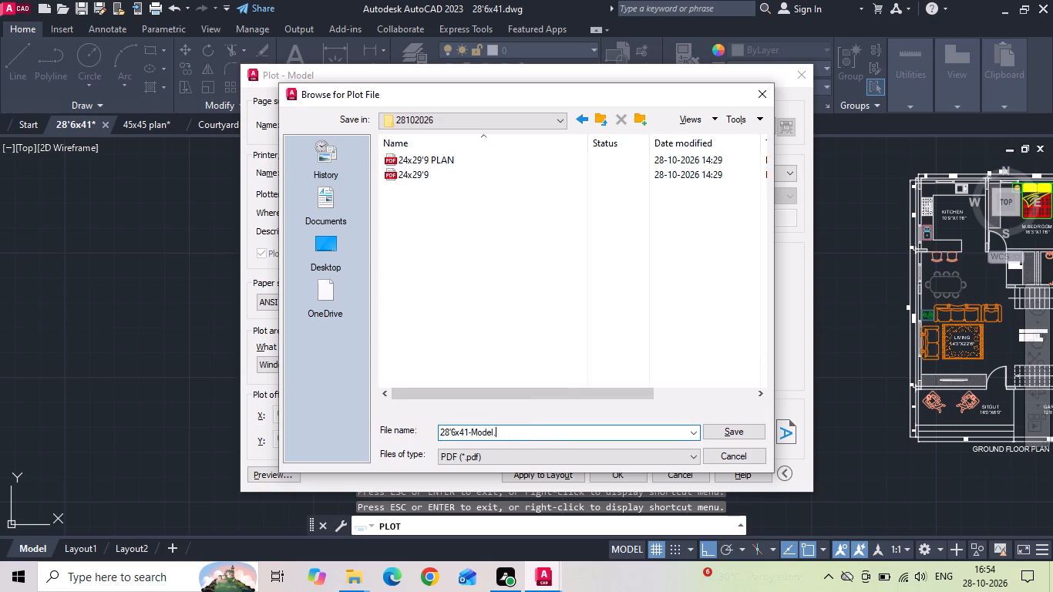
key("BackSpace")
key("BackSpace")
key("BackSpace")
key("BackSpace")
key("BackSpace")
key("BackSpace")
key("BackSpace")
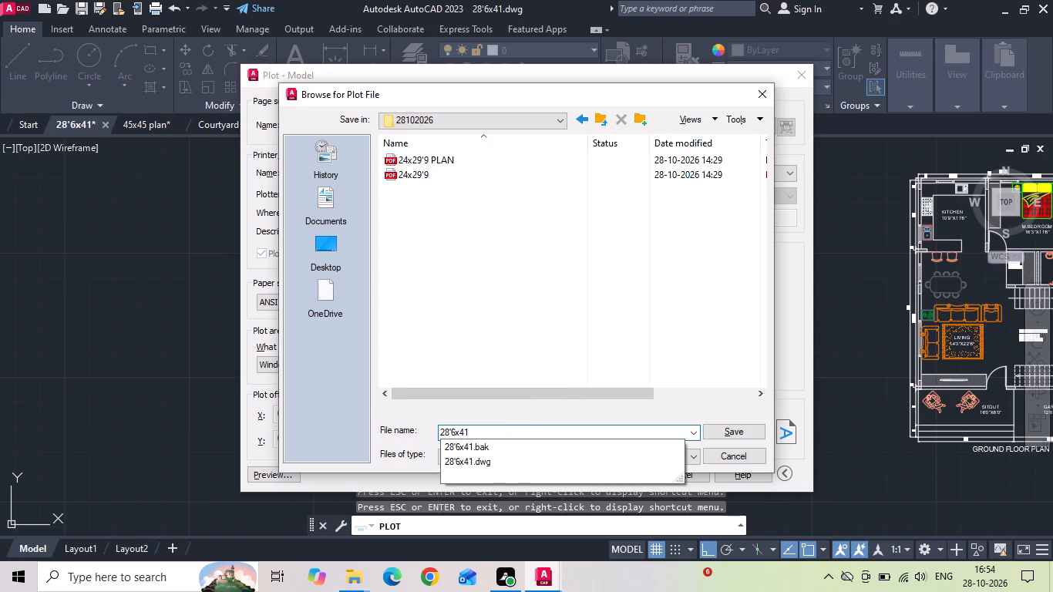
key("space")
type("PLAN")
key("Return")
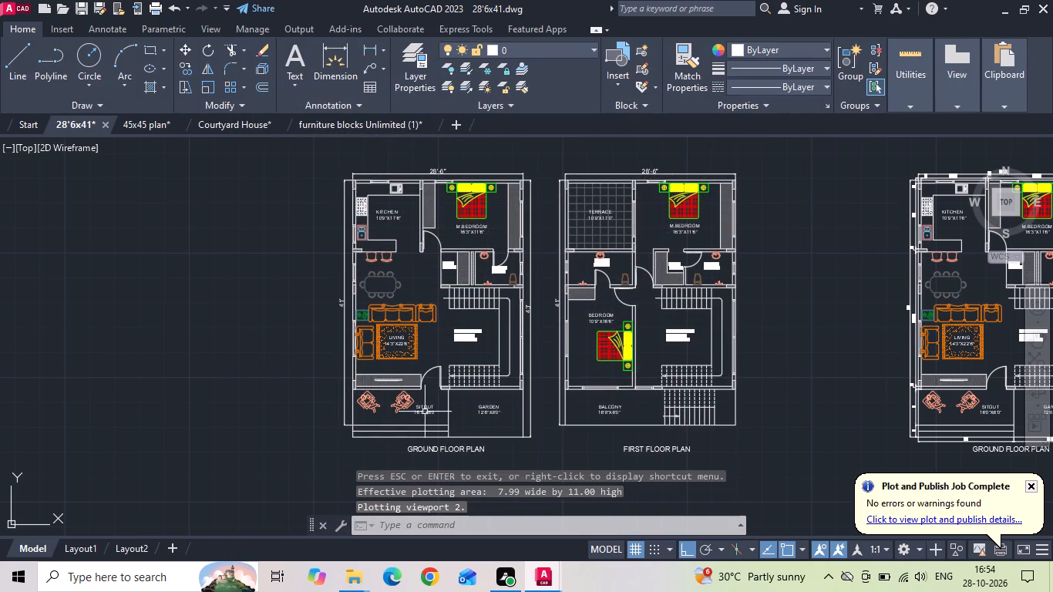
scroll(152, 338, "down", 2)
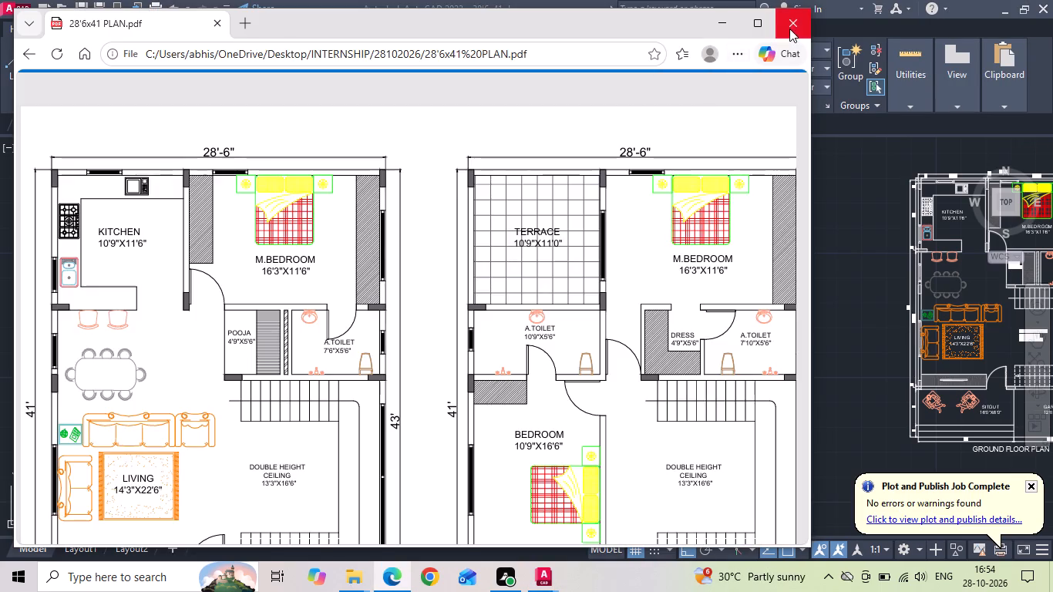
left_click(789, 29)
Move the plotted furnished plan pair horizontally away from the other plans, widening the gap beside the furnished dimensioned pair.
scroll(238, 301, "down", 2)
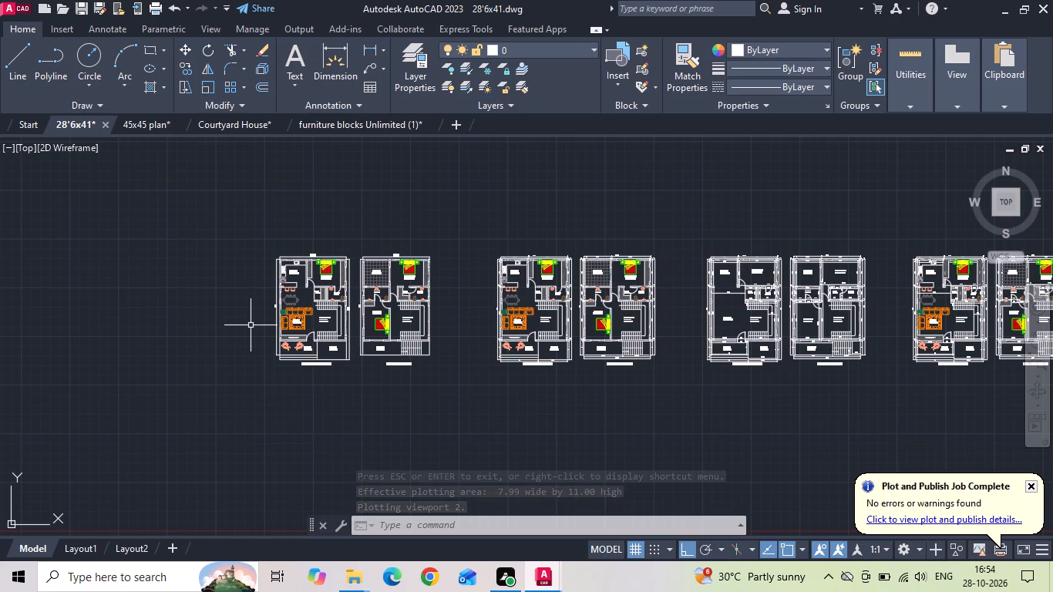
scroll(251, 325, "down", 1)
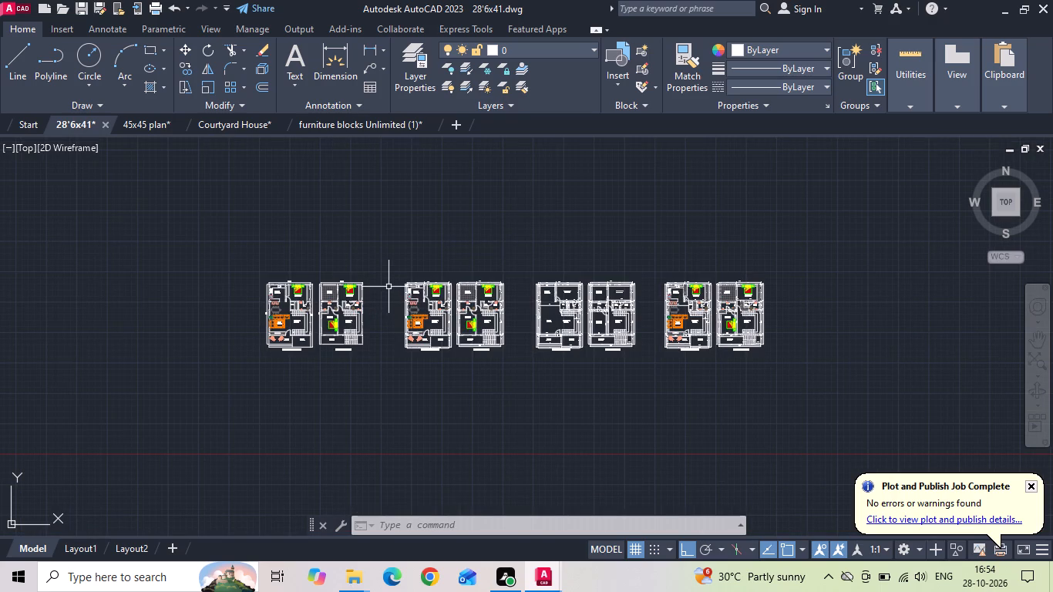
left_click_drag(377, 269, 360, 294)
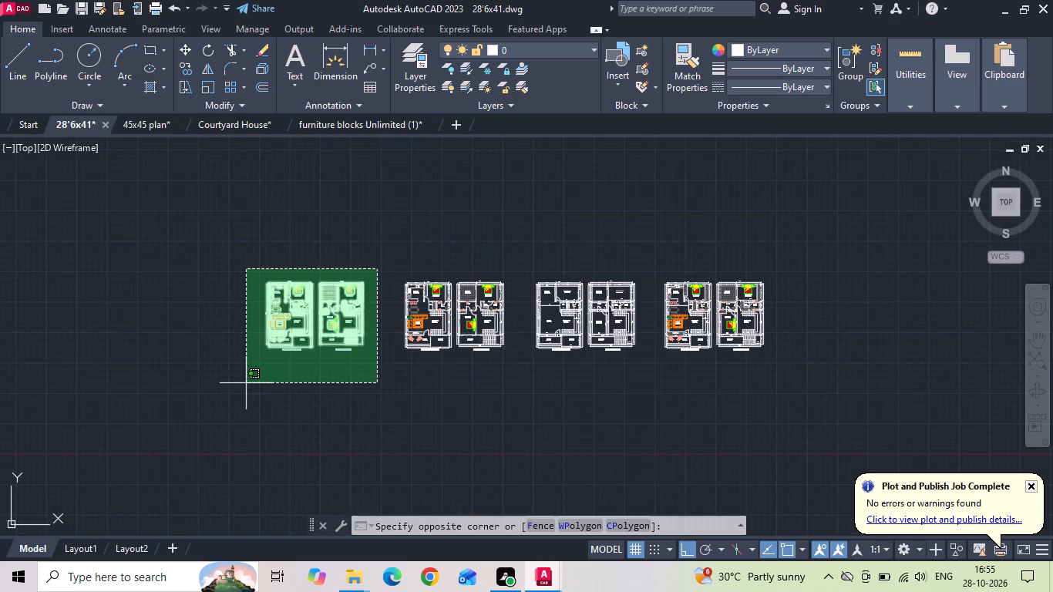
left_click(245, 383)
right_click(245, 383)
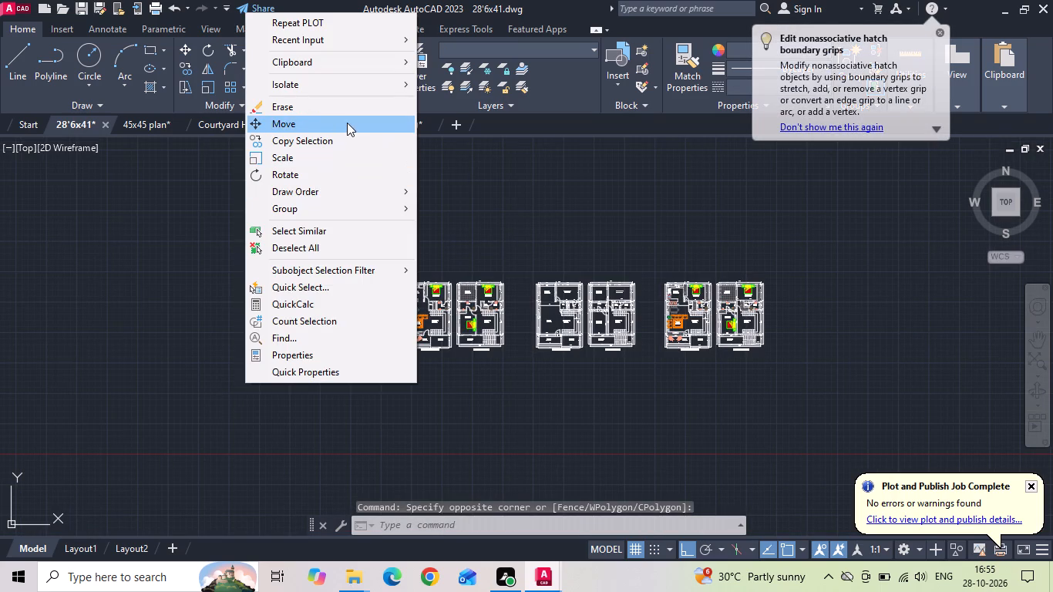
left_click(347, 122)
left_click_drag(404, 419, 385, 421)
left_click(330, 421)
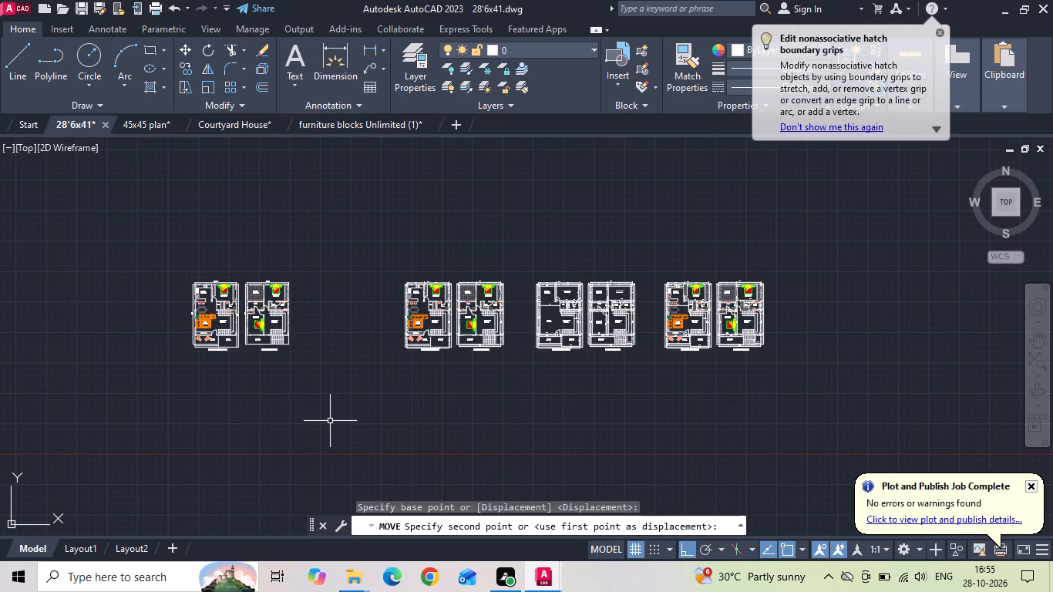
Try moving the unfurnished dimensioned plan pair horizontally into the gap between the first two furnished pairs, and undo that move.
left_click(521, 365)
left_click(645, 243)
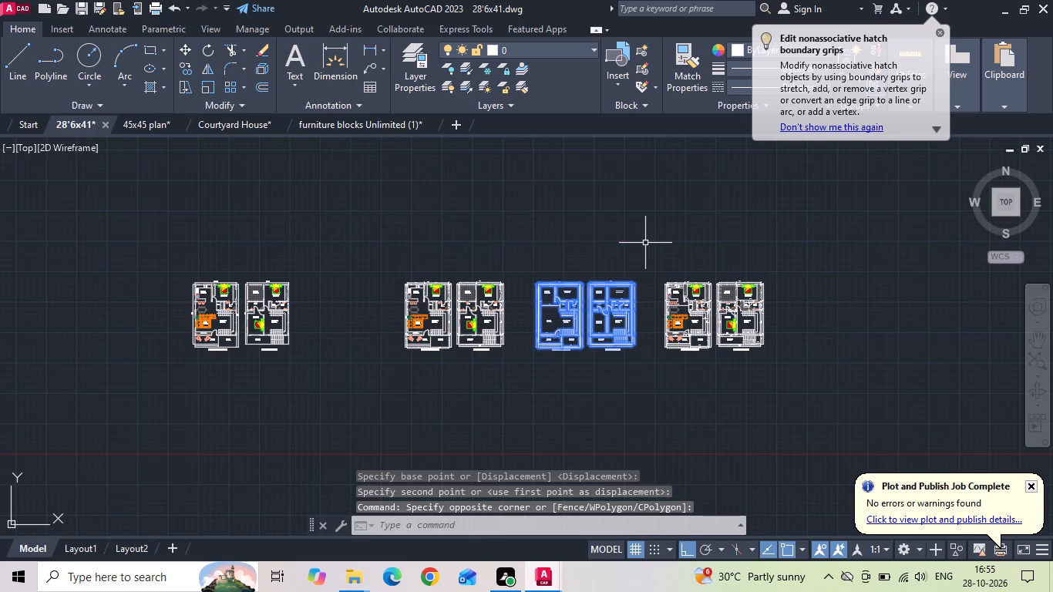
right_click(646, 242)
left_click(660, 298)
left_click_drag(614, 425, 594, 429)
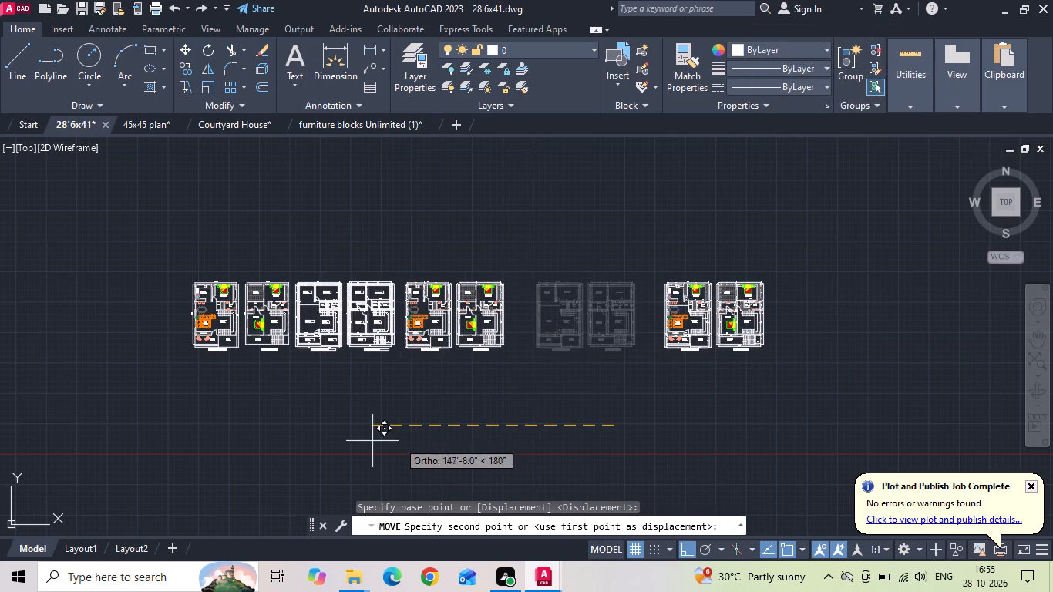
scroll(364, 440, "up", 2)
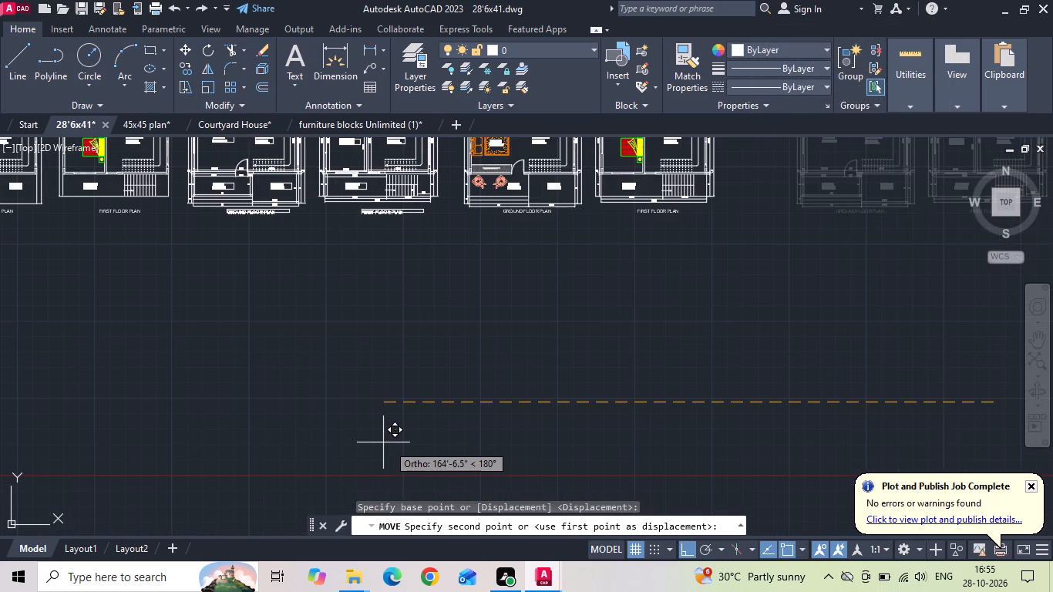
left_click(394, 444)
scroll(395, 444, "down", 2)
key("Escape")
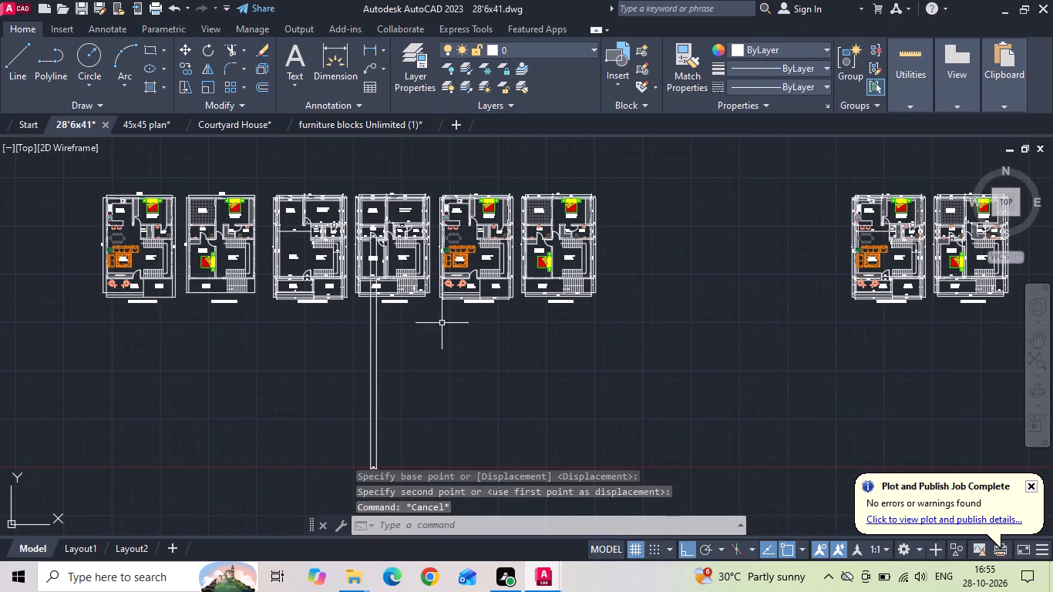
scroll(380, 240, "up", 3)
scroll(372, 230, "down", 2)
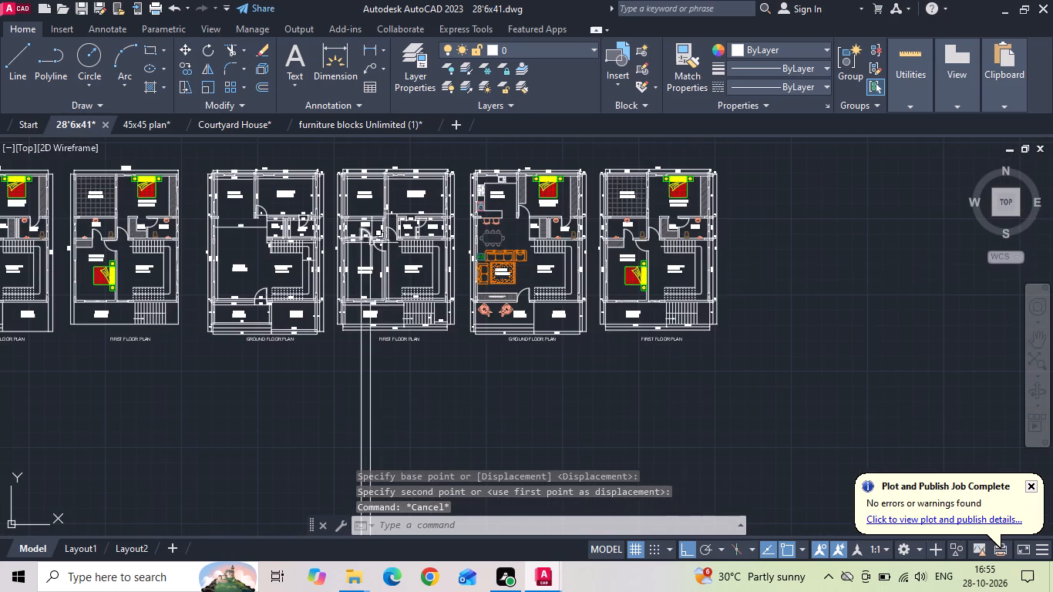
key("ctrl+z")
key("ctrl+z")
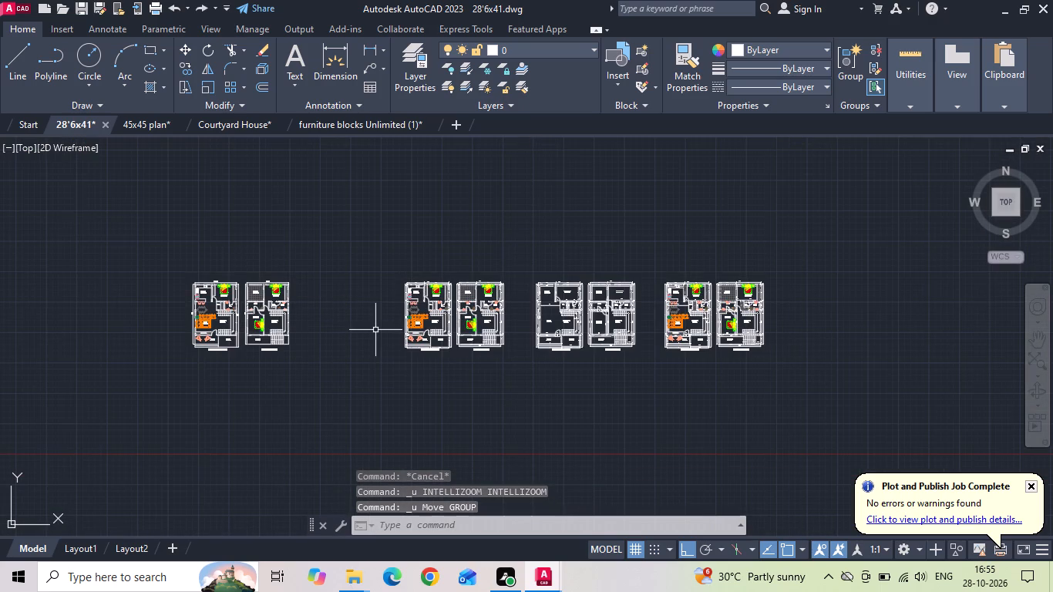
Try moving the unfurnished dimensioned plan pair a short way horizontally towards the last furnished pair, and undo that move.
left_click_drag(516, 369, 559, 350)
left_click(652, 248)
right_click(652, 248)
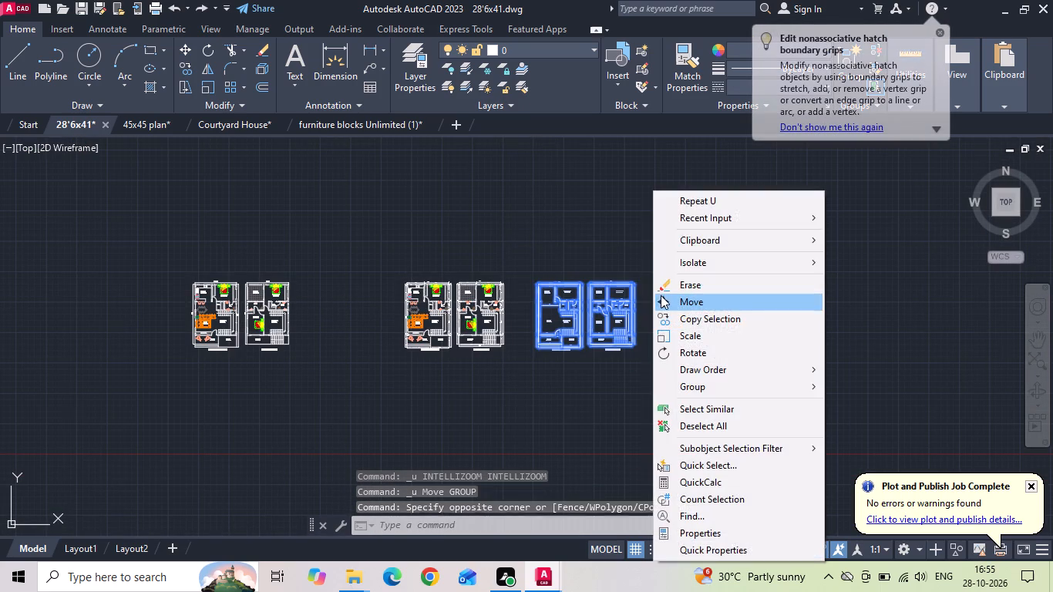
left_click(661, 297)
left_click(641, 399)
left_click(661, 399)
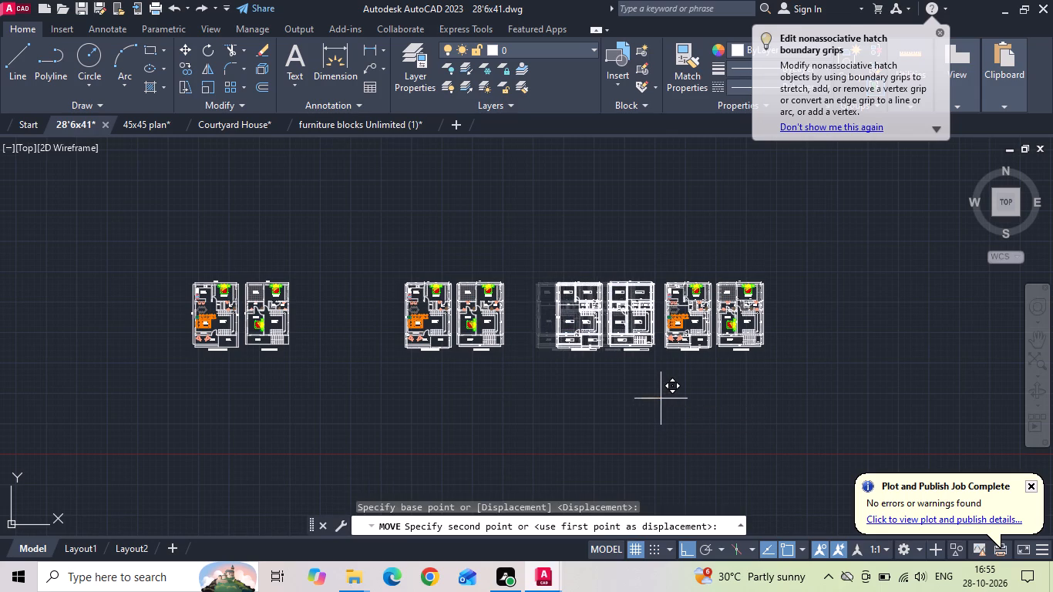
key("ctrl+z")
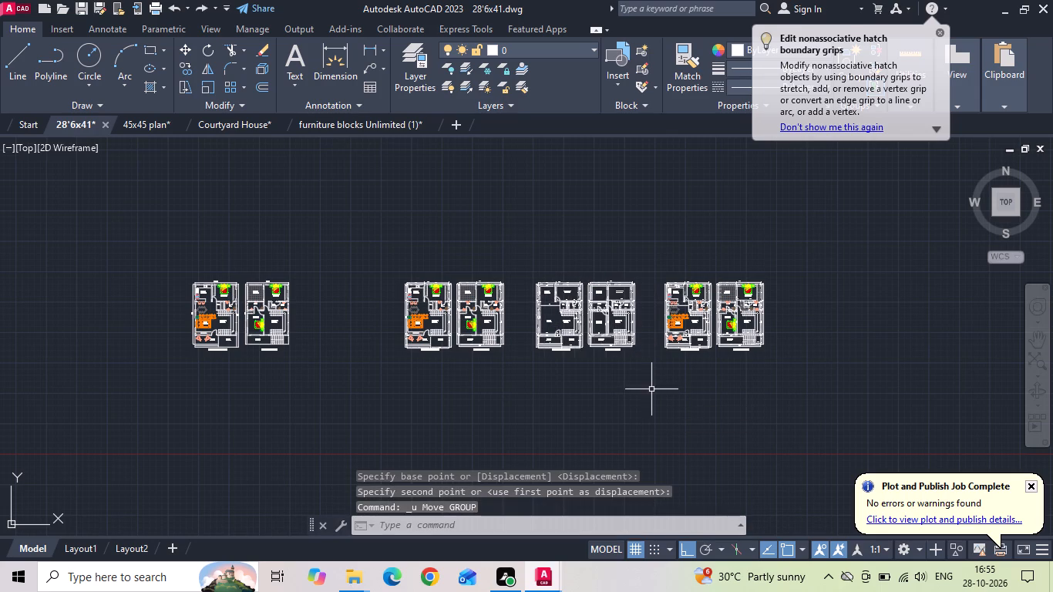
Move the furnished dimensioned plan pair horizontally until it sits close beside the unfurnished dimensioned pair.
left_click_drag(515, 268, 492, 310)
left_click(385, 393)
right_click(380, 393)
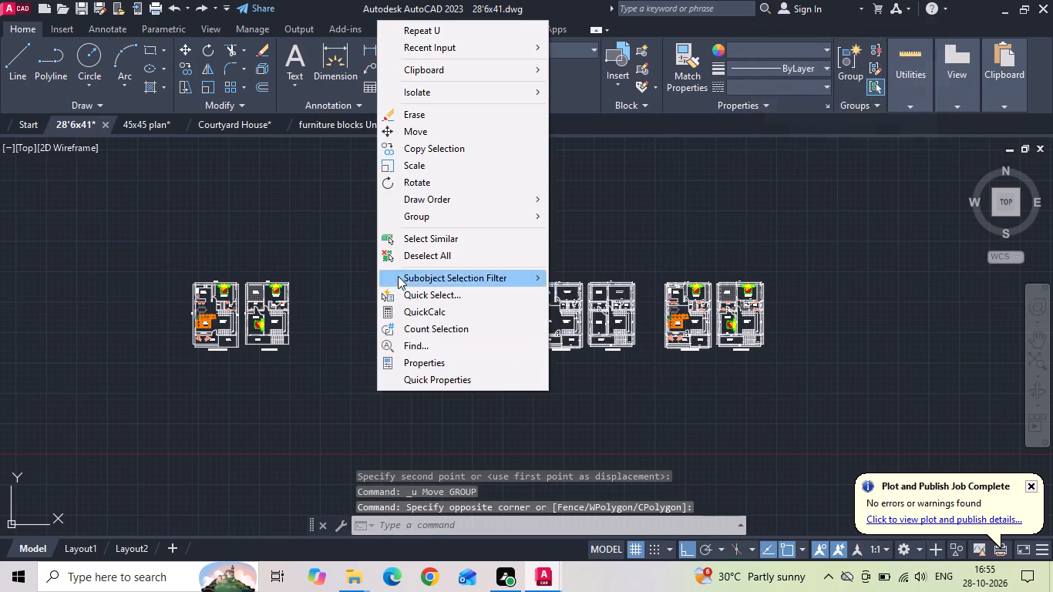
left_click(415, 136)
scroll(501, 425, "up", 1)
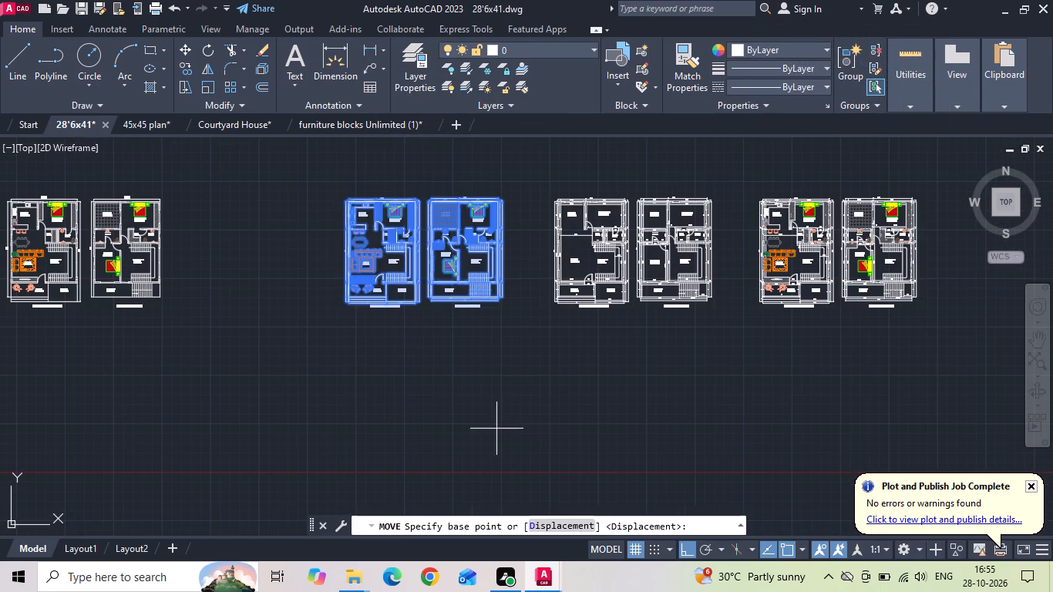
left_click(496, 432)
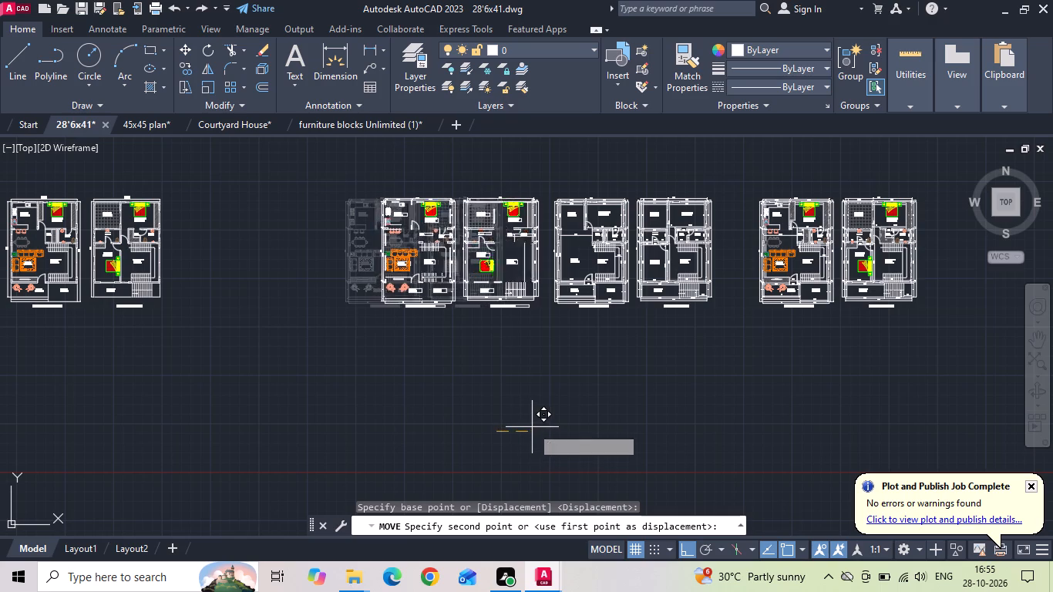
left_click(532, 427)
Preview a plot with the previous plot settings and a window around the adjacent furnished and unfurnished pairs, then exit without plotting.
key("p")
type("LO")
type("T")
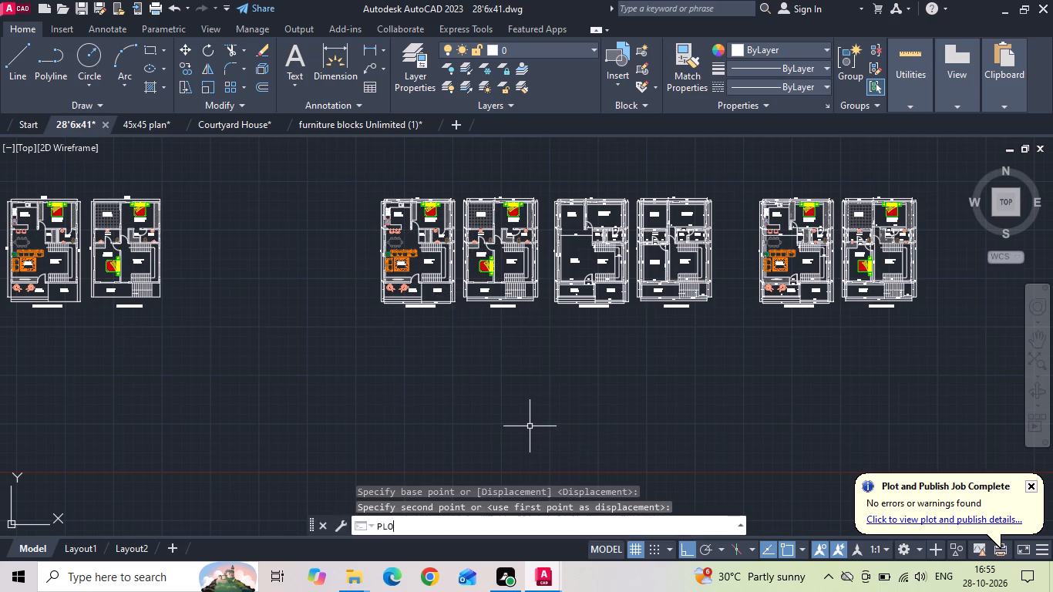
key("space")
left_click(465, 322)
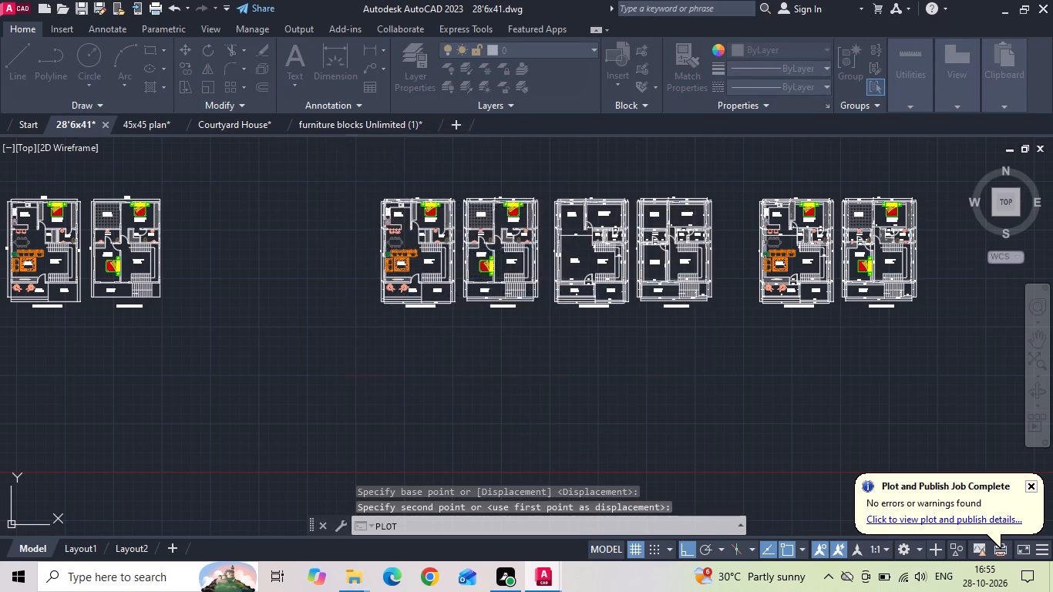
left_click(387, 126)
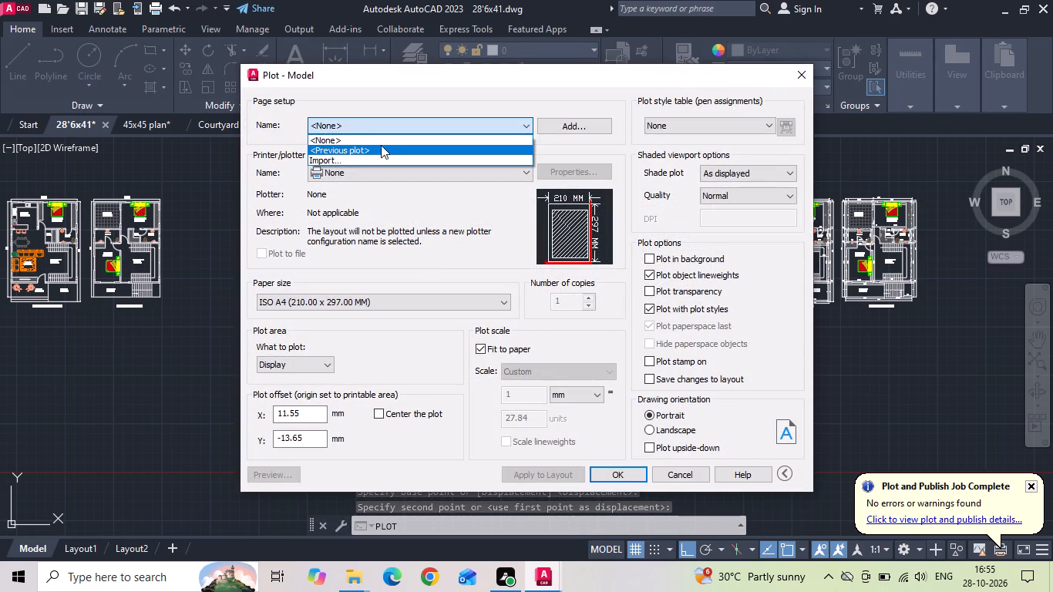
left_click(381, 146)
left_click(387, 365)
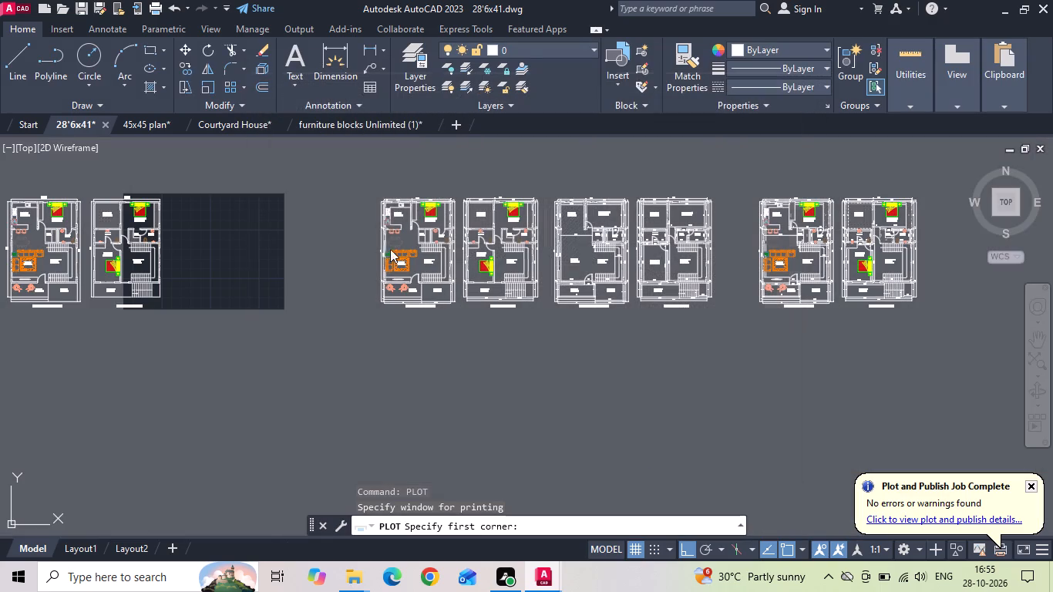
scroll(374, 202, "up", 1)
left_click(376, 187)
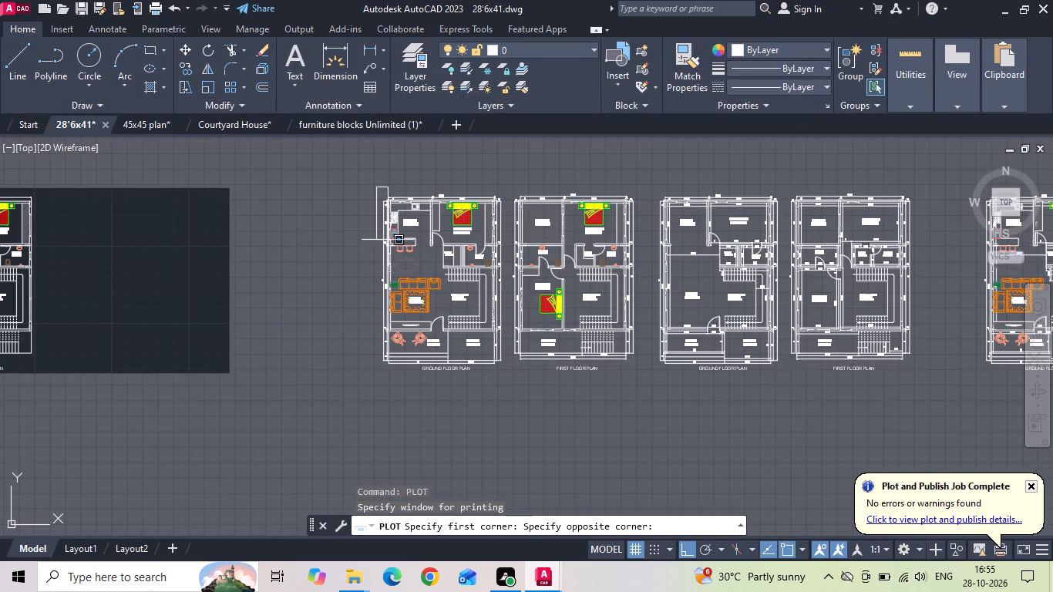
left_click(921, 375)
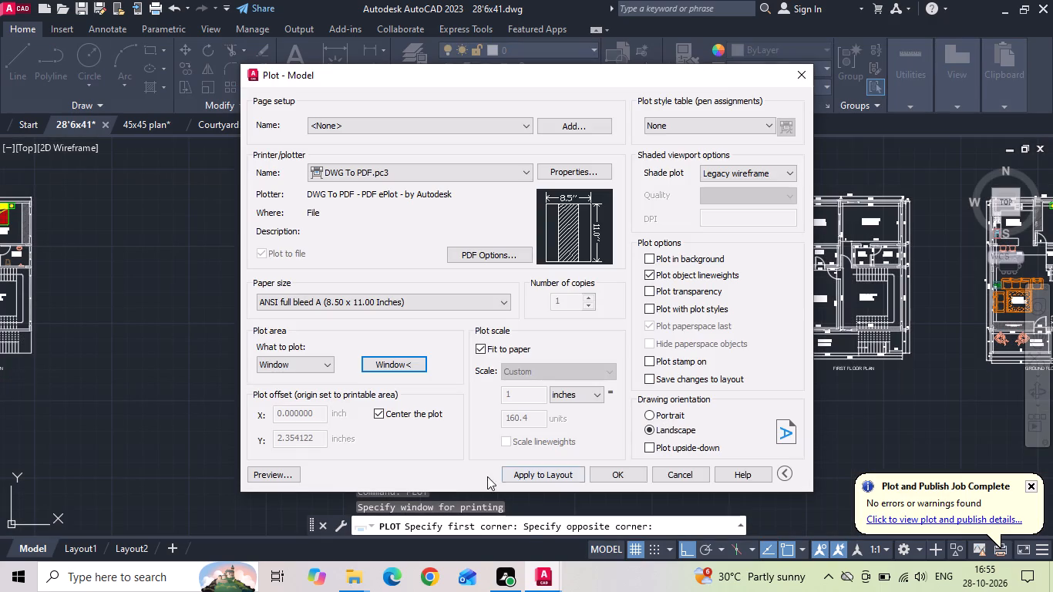
left_click(276, 476)
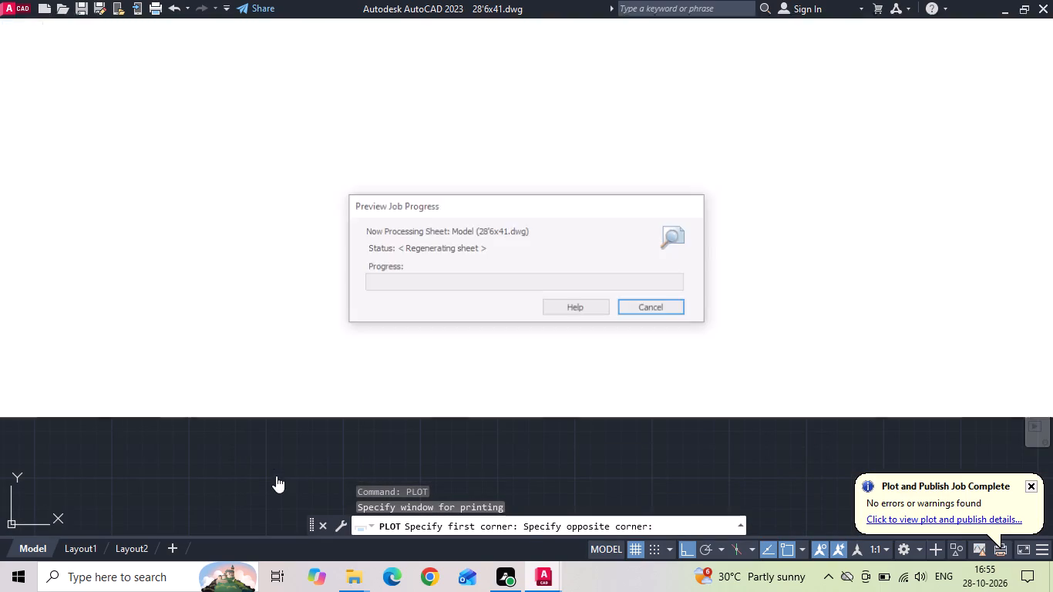
key("Escape")
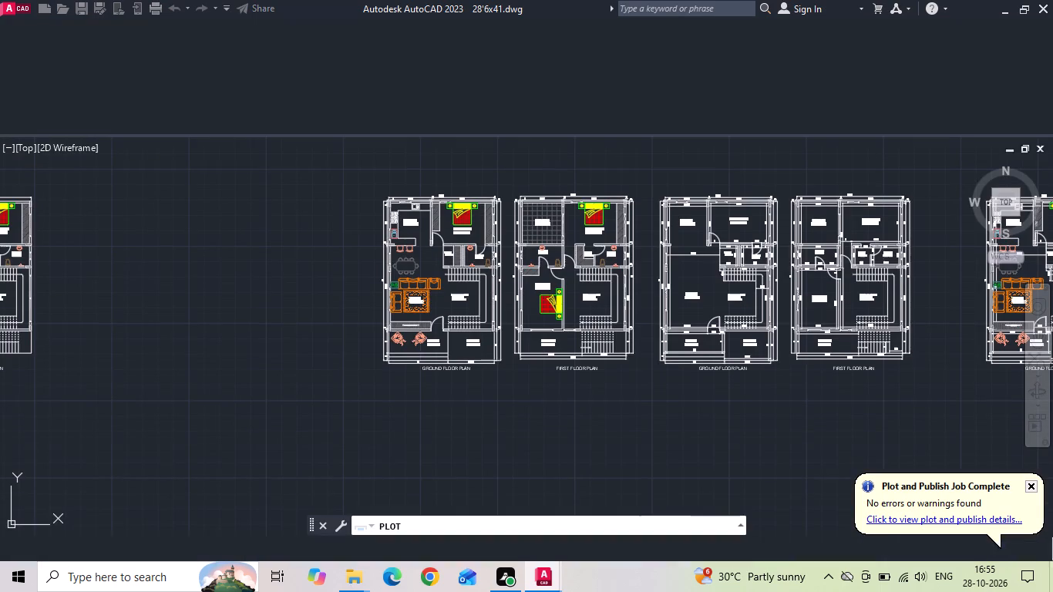
key("Escape")
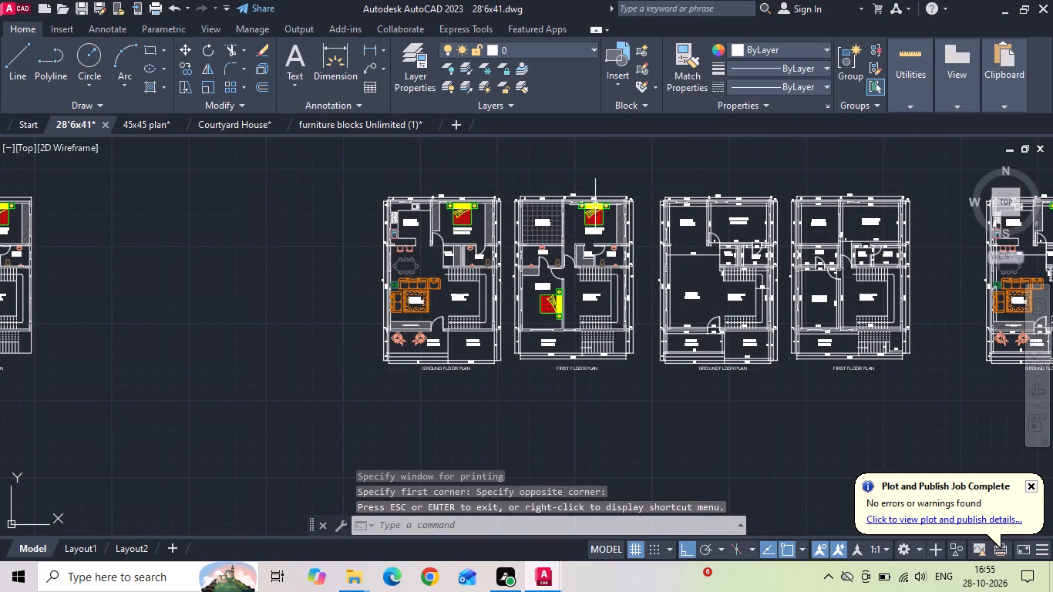
Copy the furnished dimensioned plan pair directly above the unfurnished pair with Ortho off, aligning the first floor plans' outer corners vertically.
left_click_drag(643, 182, 644, 193)
left_click(309, 414)
right_click(308, 316)
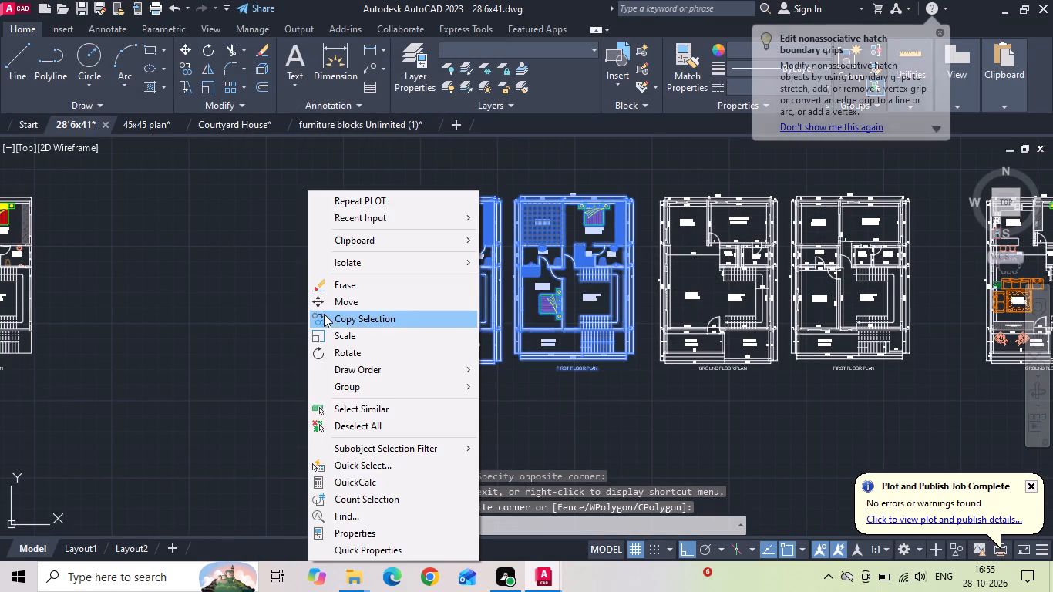
left_click(343, 313)
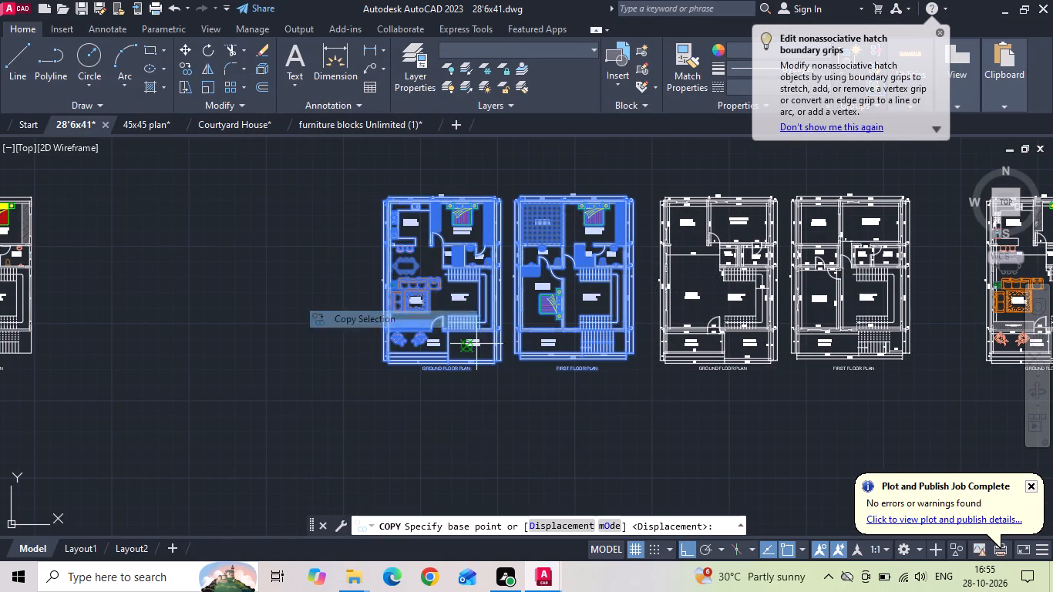
scroll(629, 355, "up", 5)
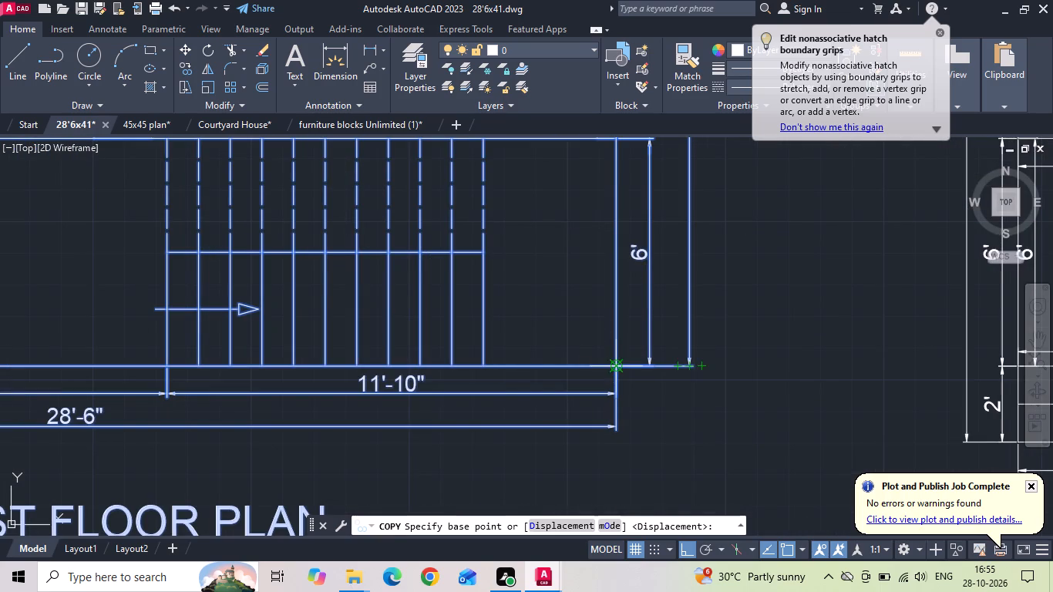
left_click(614, 365)
scroll(416, 361, "down", 7)
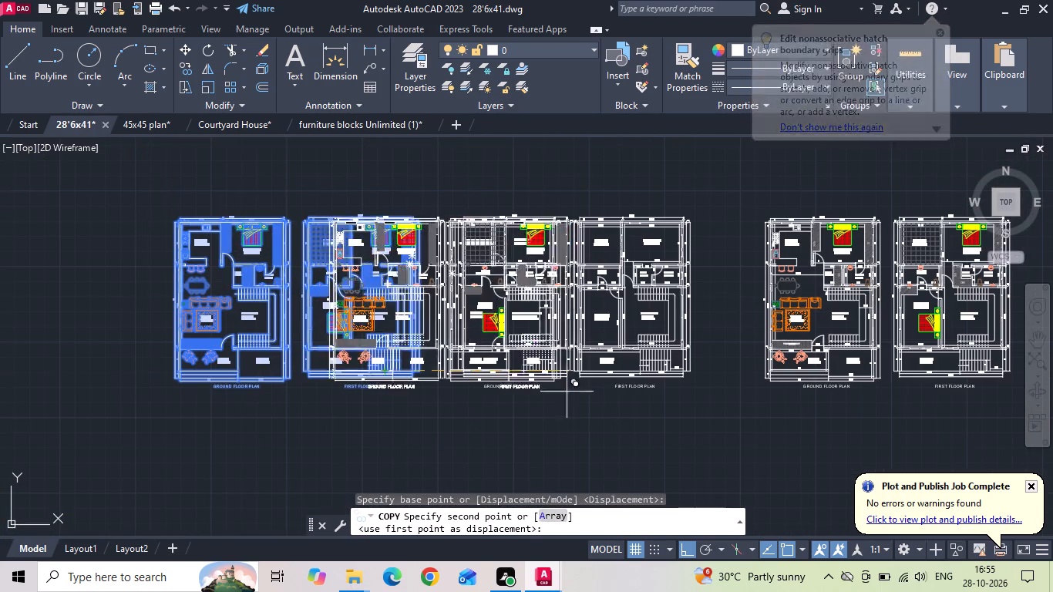
left_click(683, 543)
scroll(686, 178, "up", 3)
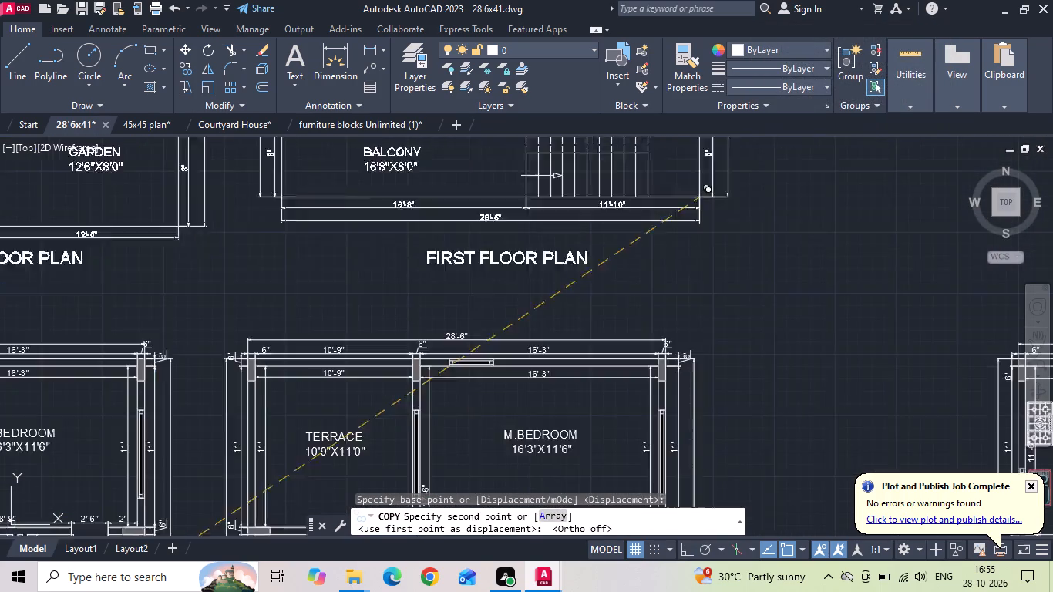
scroll(714, 243, "up", 2)
scroll(598, 237, "down", 1)
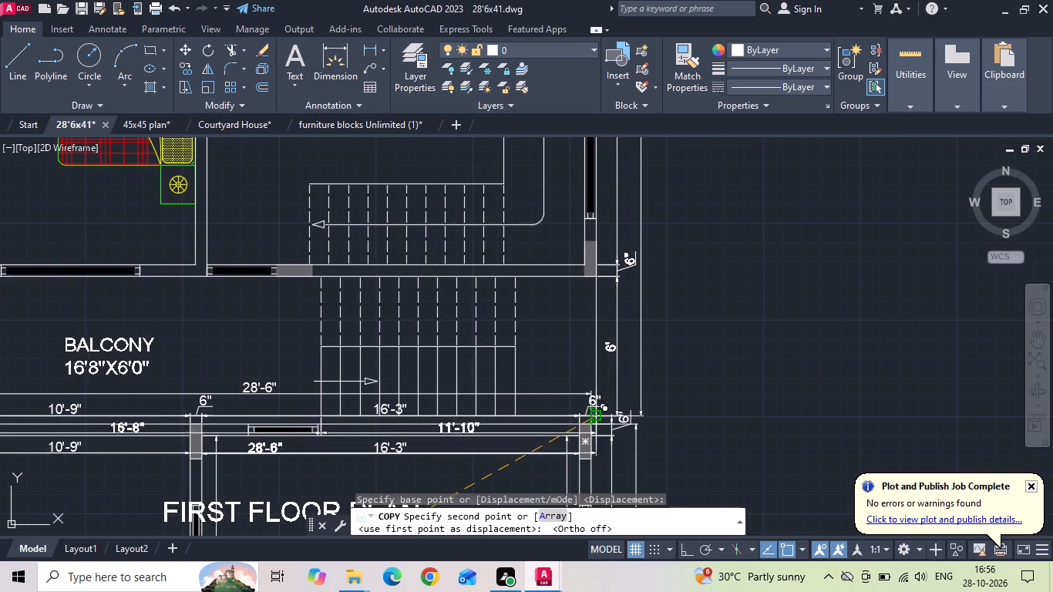
scroll(597, 421, "up", 2)
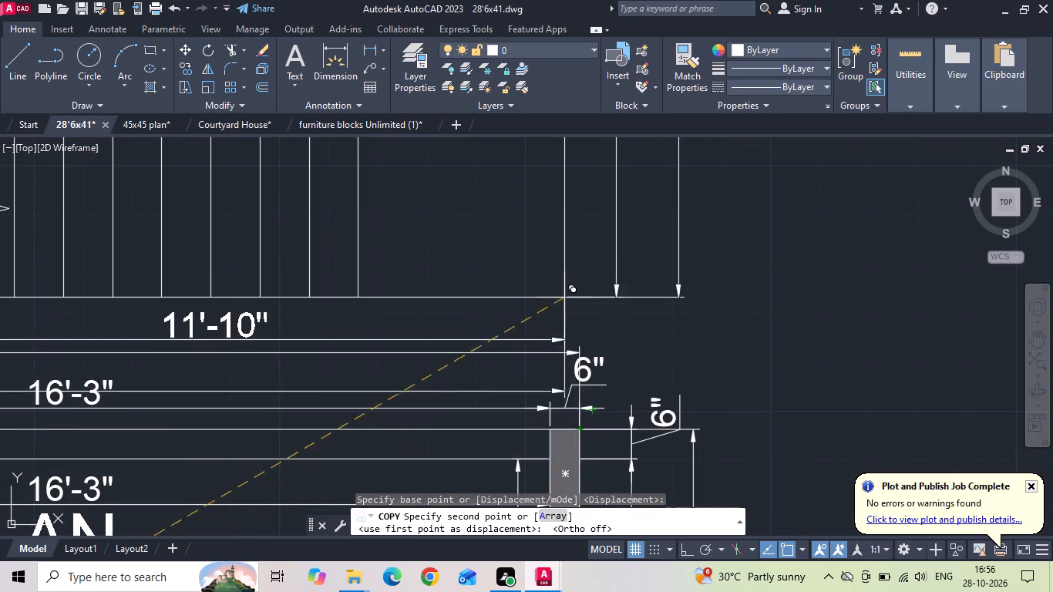
scroll(572, 214, "down", 1)
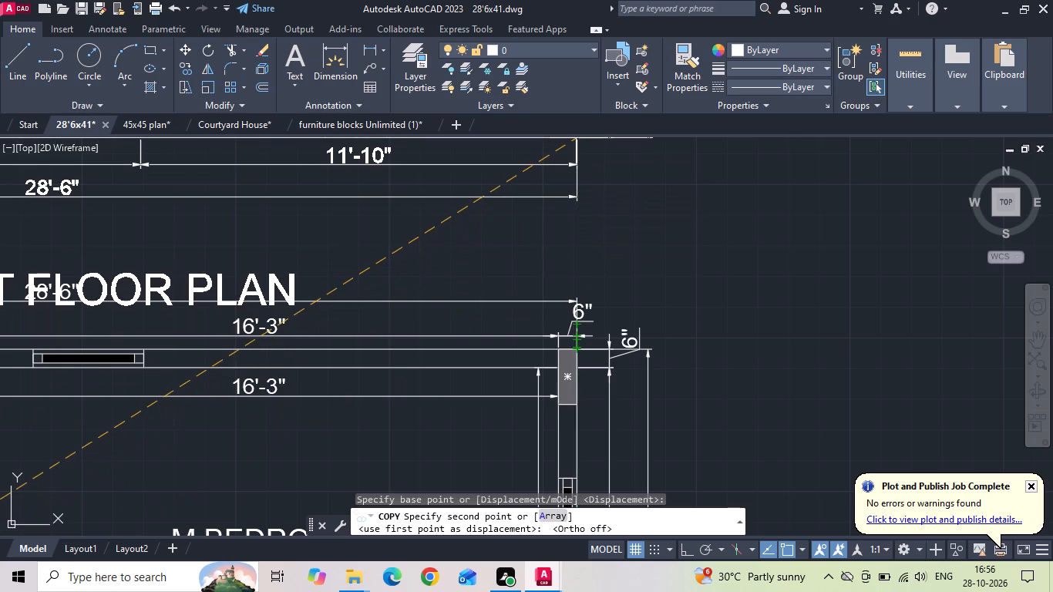
middle_click_drag(576, 135, 570, 317)
middle_click_drag(570, 296, 570, 418)
scroll(570, 418, "down", 3)
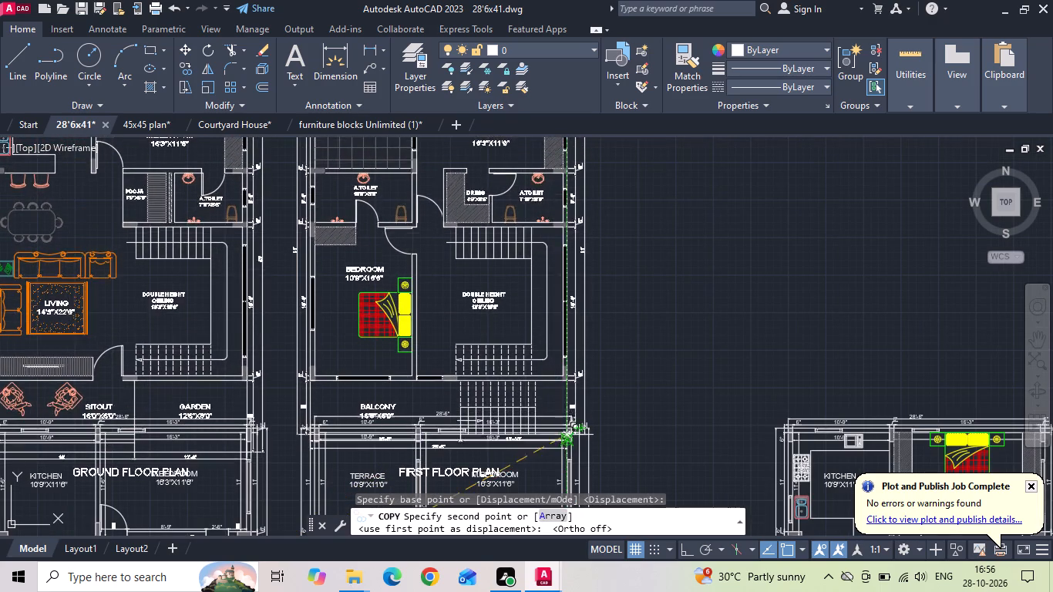
scroll(570, 428, "up", 4)
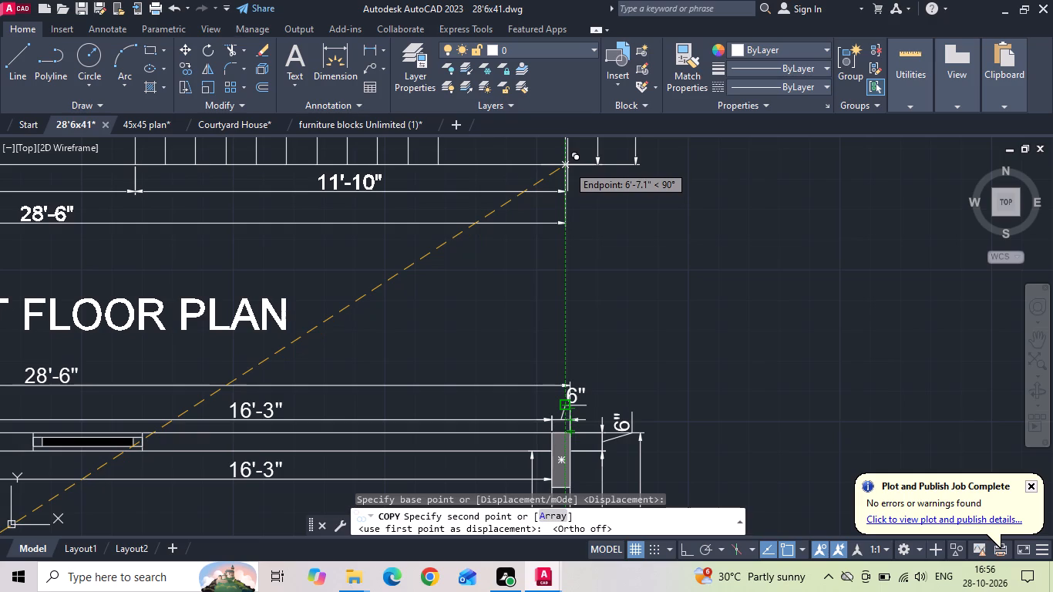
middle_click_drag(567, 164, 567, 247)
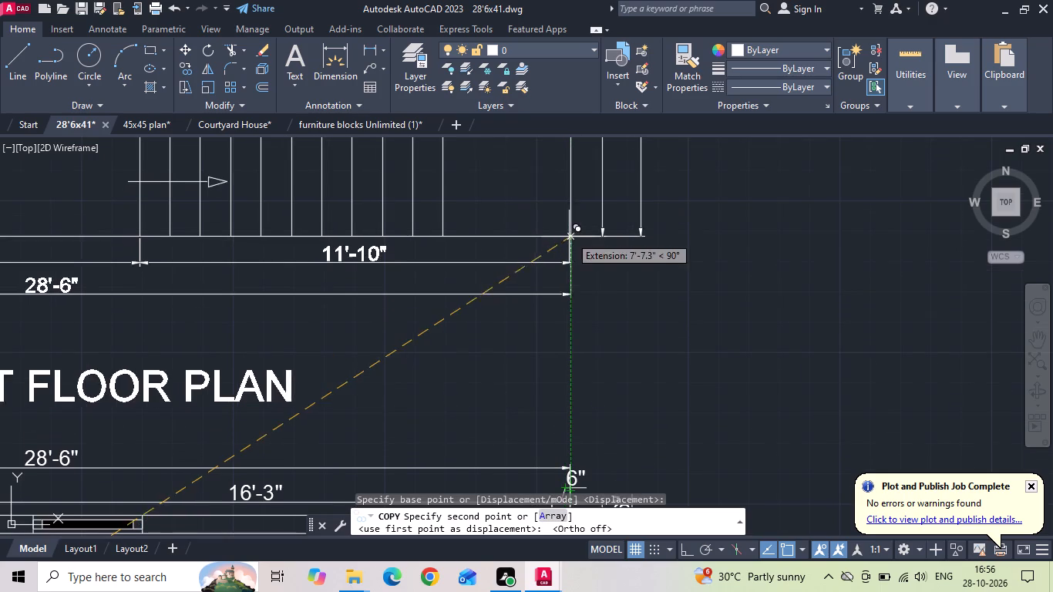
left_click(576, 213)
scroll(576, 213, "down", 3)
key("Escape")
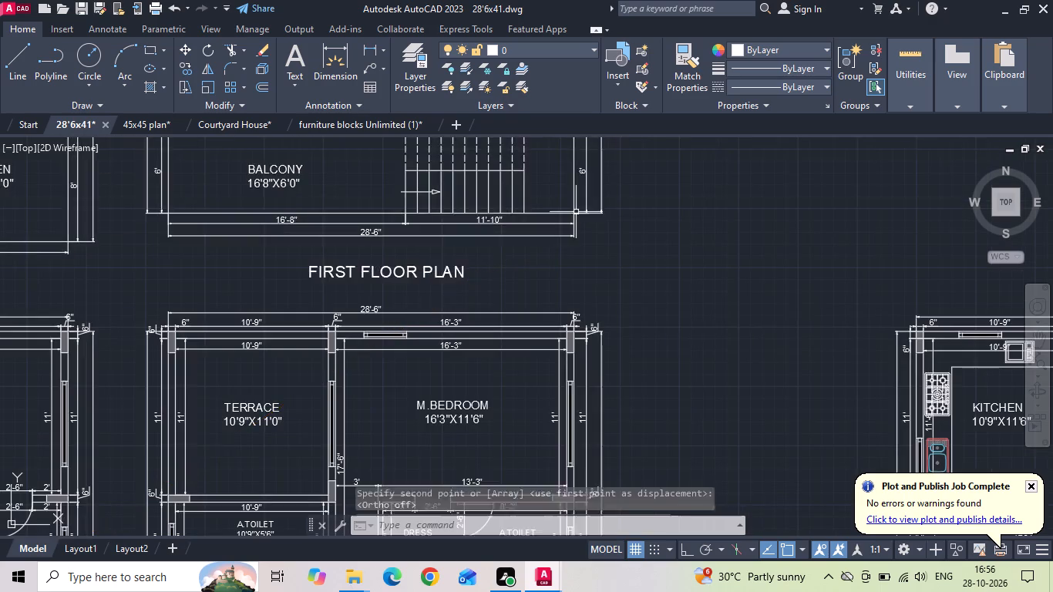
Move the original furnished dimensioned plan pair horizontally away from the stacked pairs to leave a clear gap.
scroll(576, 212, "down", 3)
scroll(527, 309, "down", 1)
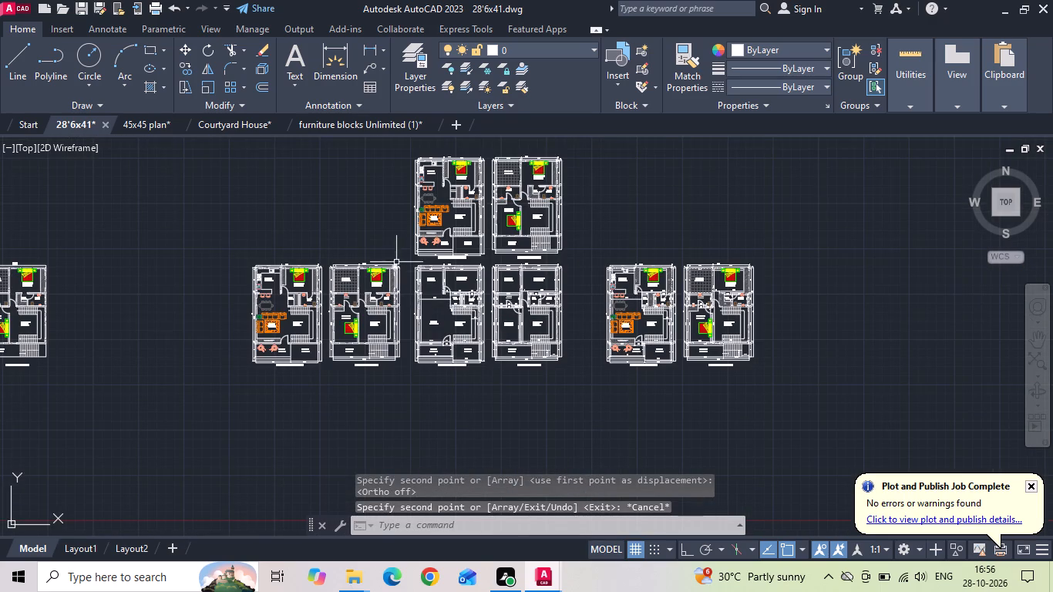
left_click_drag(403, 250, 396, 281)
left_click(189, 406)
right_click(186, 281)
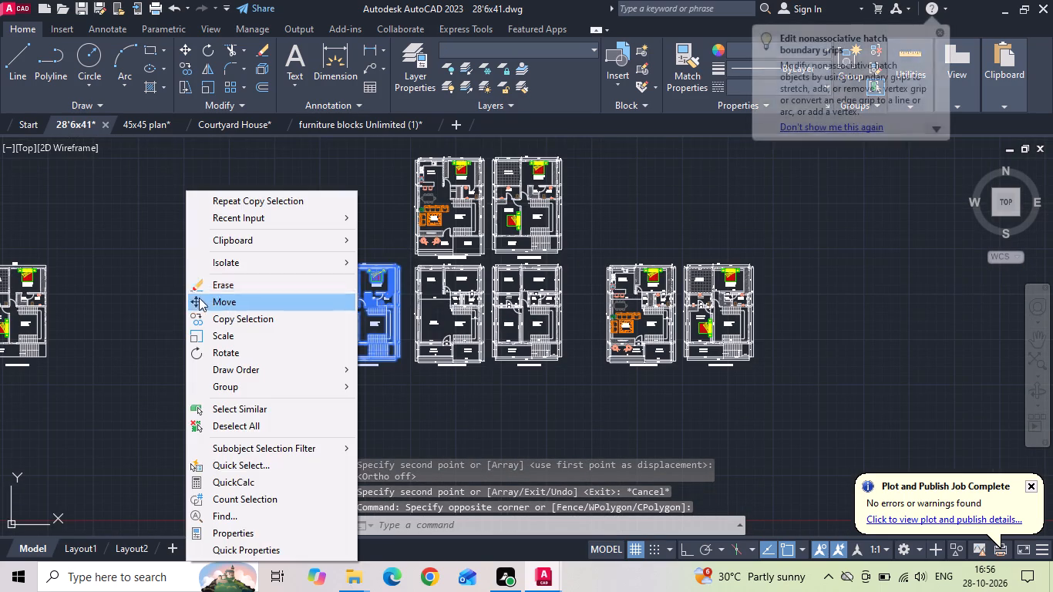
left_click(200, 301)
left_click(295, 419)
left_click(226, 419)
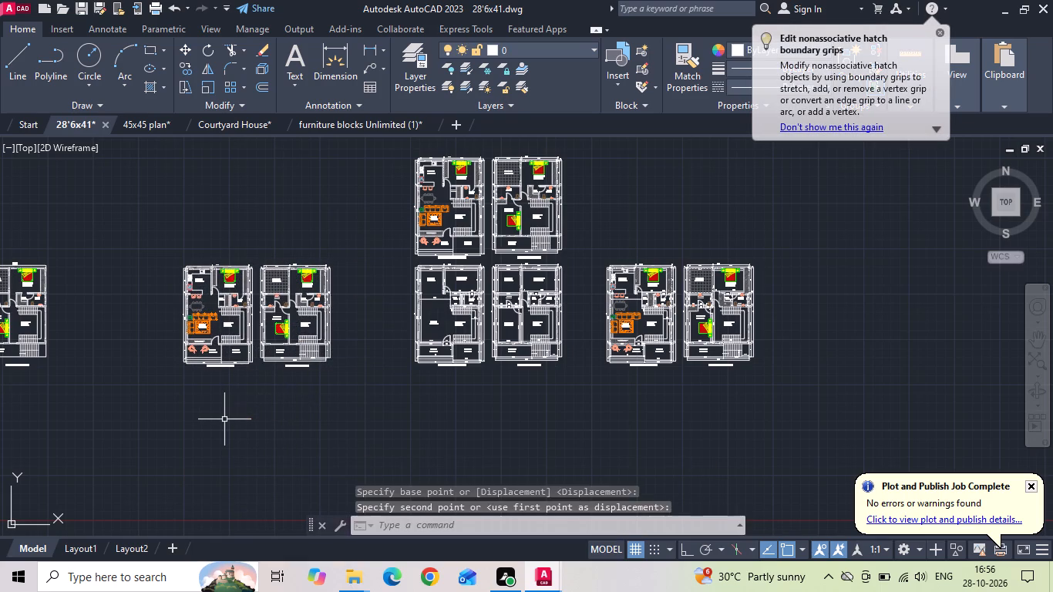
Begin a single-sheet plot of the model using the previous plot's page setup.
type("PLOT")
key("space")
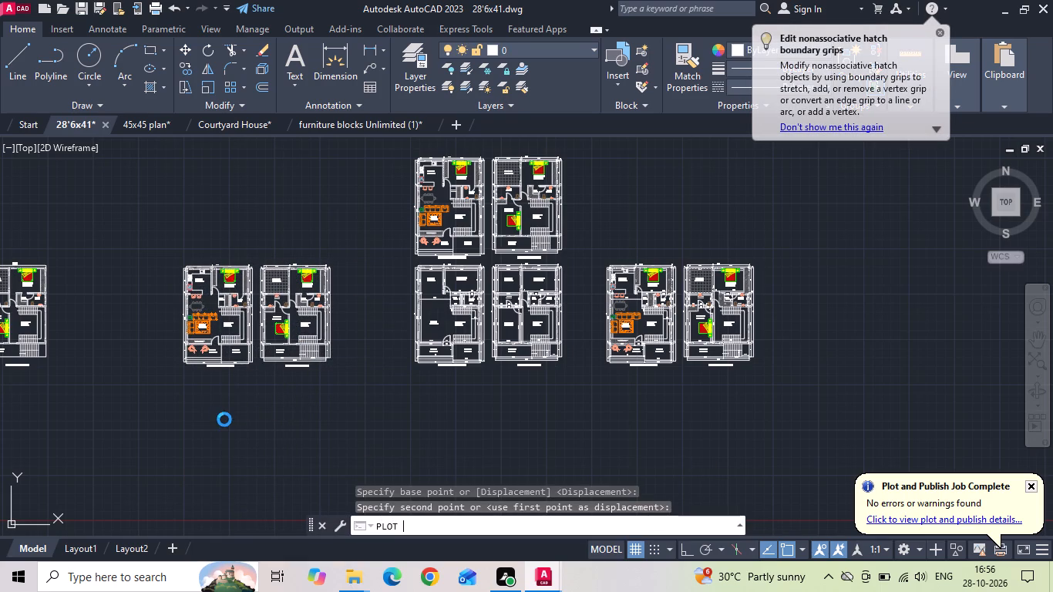
left_click(423, 326)
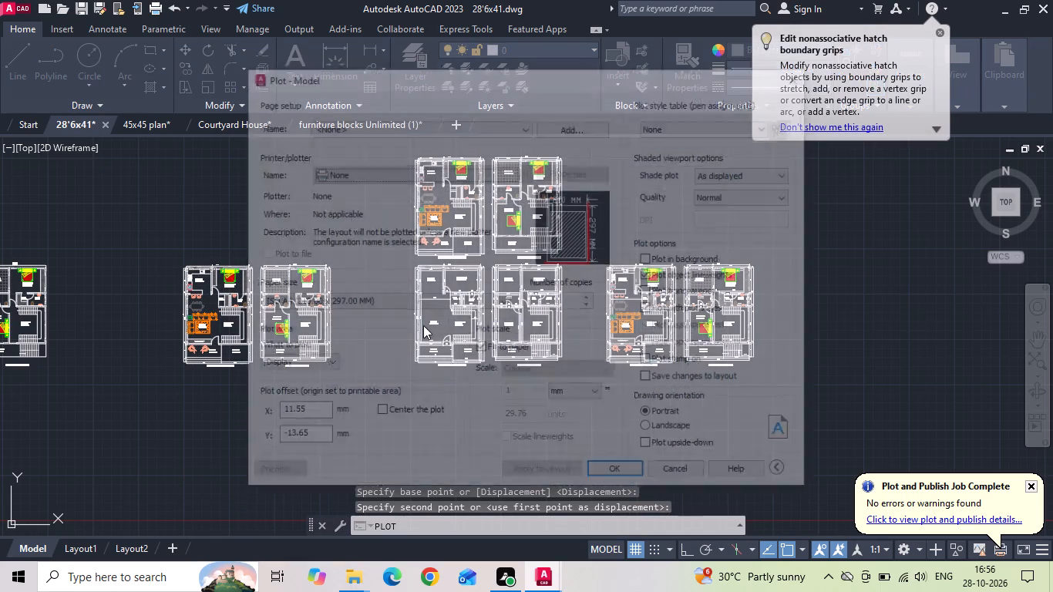
left_click(402, 133)
left_click(389, 147)
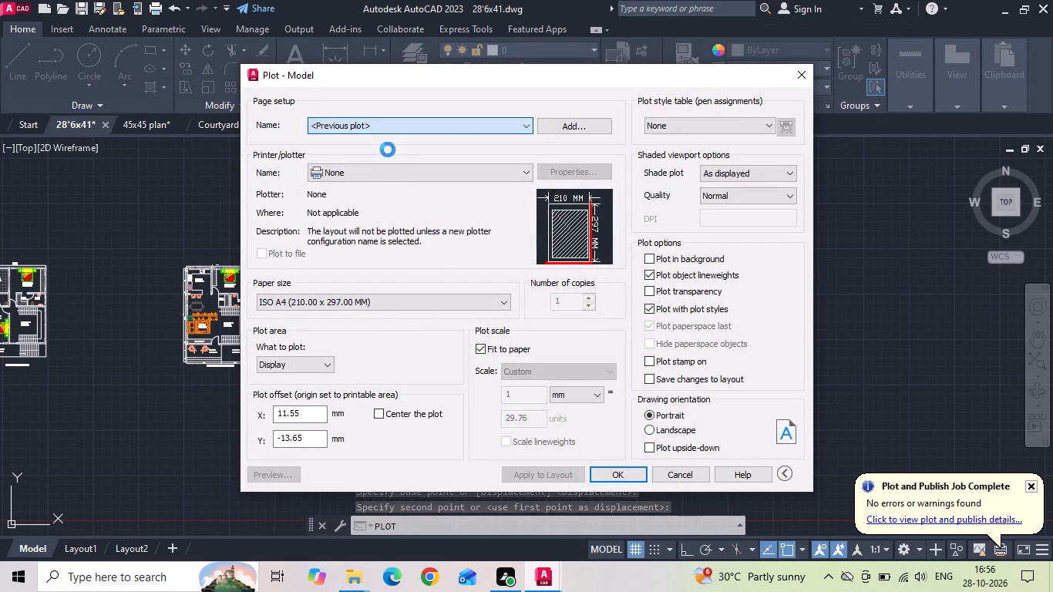
Define the plot window tightly around the stacked furnished and unfurnished plan pairs.
left_click(394, 358)
scroll(392, 359, "down", 1)
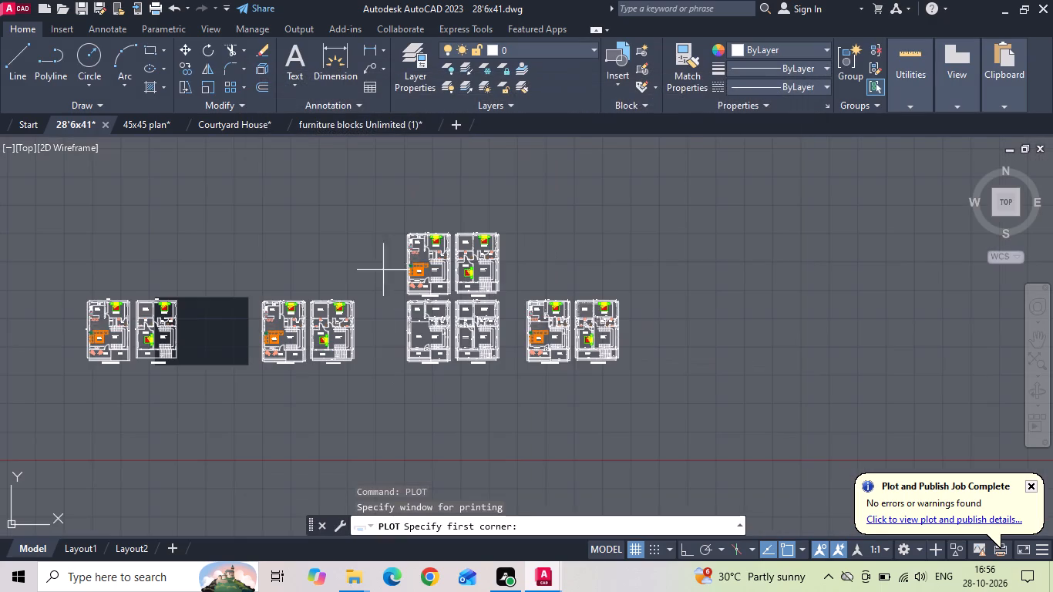
left_click(402, 227)
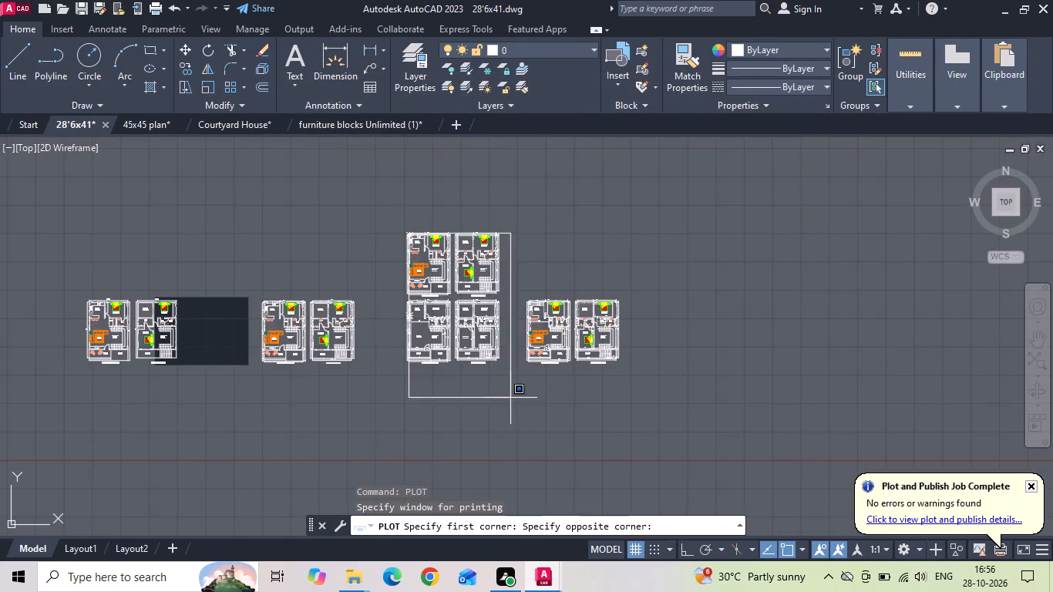
left_click(381, 197)
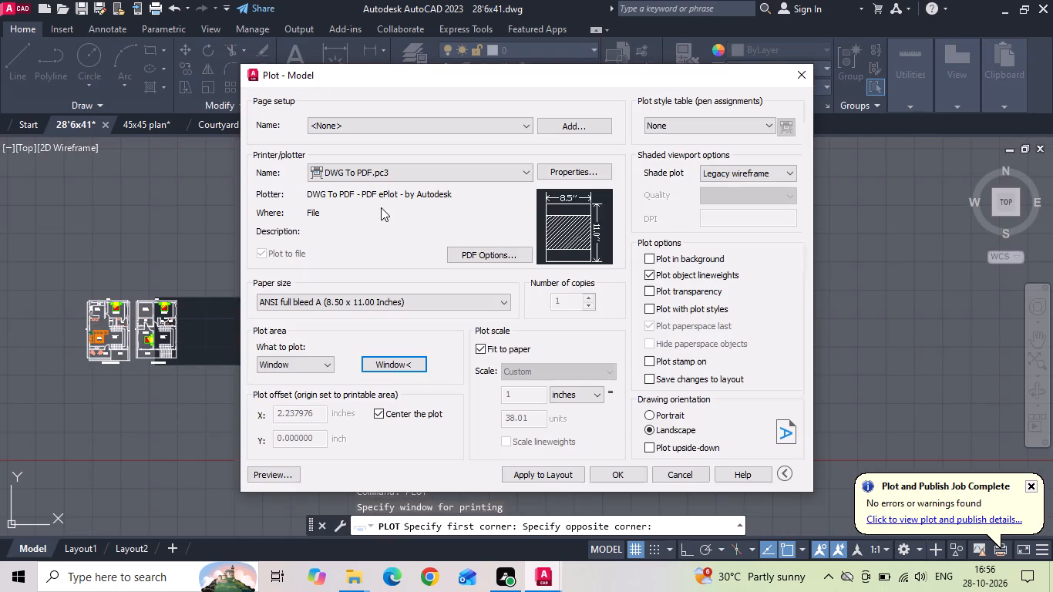
left_click(385, 361)
scroll(402, 253, "up", 2)
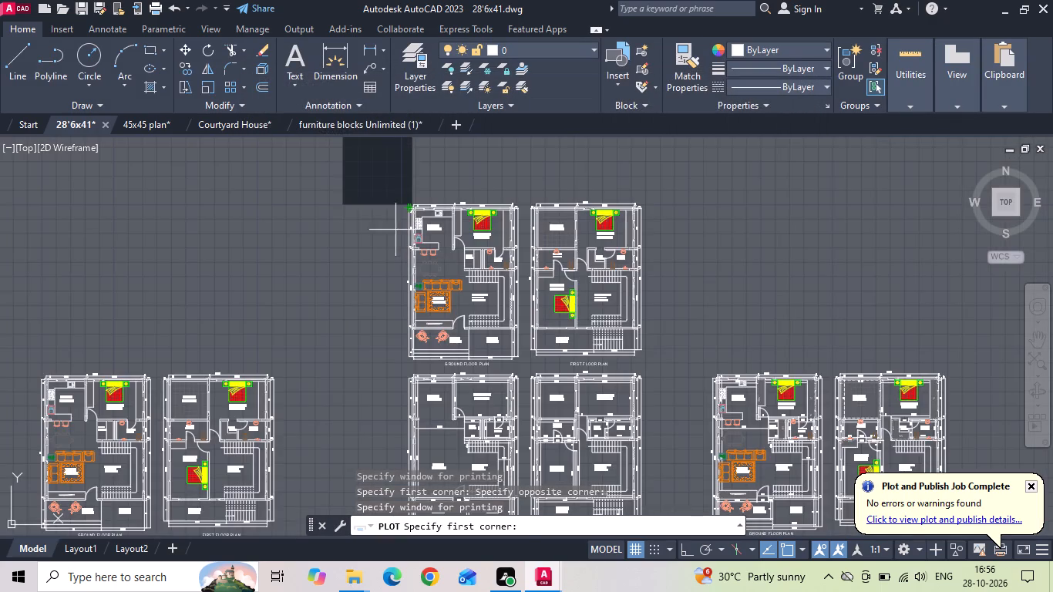
scroll(391, 202, "up", 1)
left_click(405, 190)
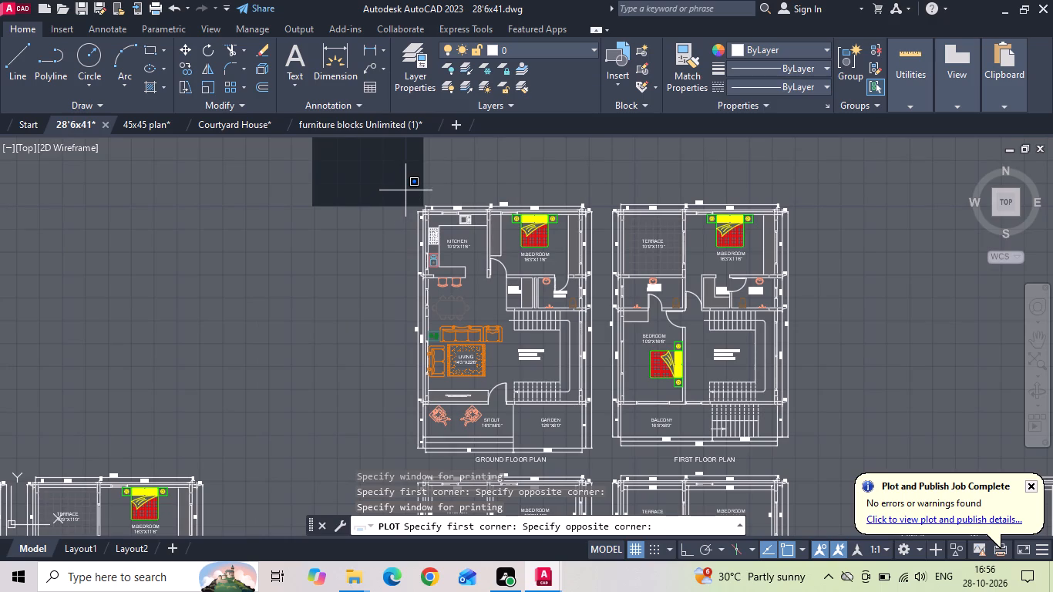
scroll(405, 190, "down", 1)
middle_click_drag(540, 492, 496, 318)
scroll(493, 298, "down", 1)
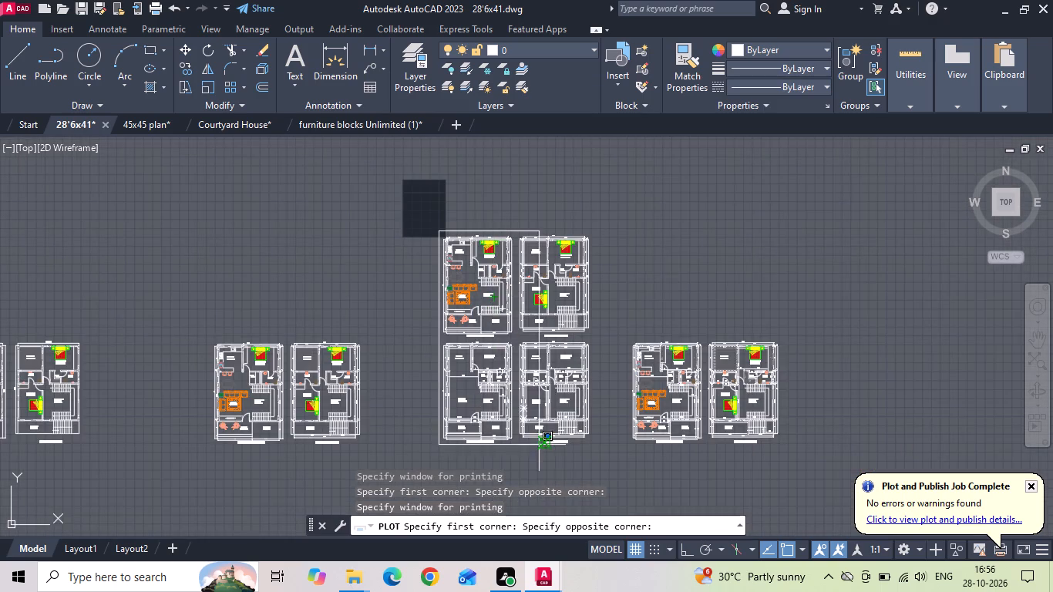
scroll(573, 468, "up", 1)
left_click(607, 439)
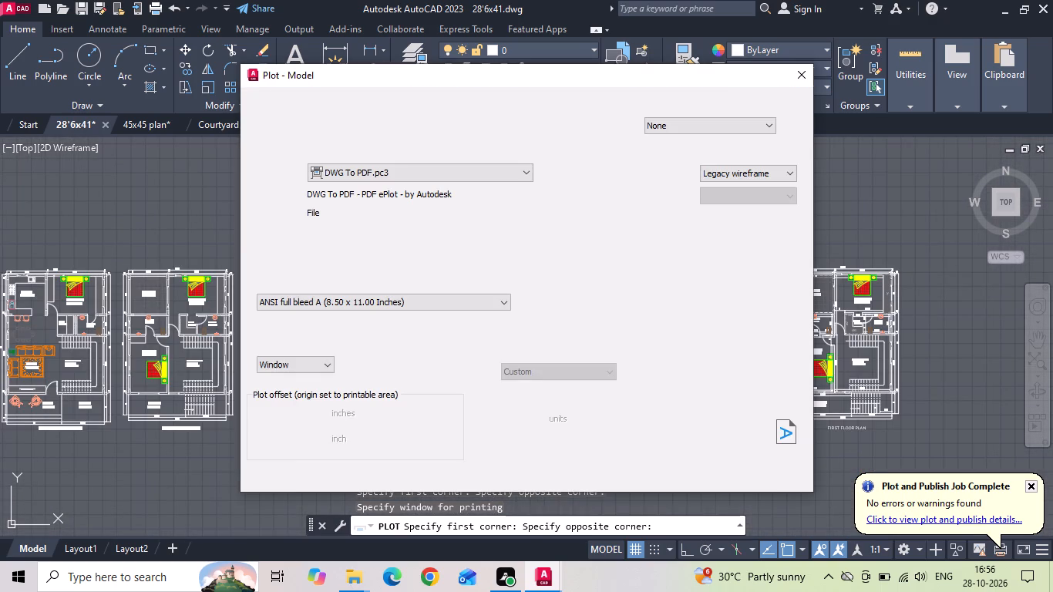
Set the plot orientation to portrait, preview the stacked pairs, and exit the preview.
left_click(666, 414)
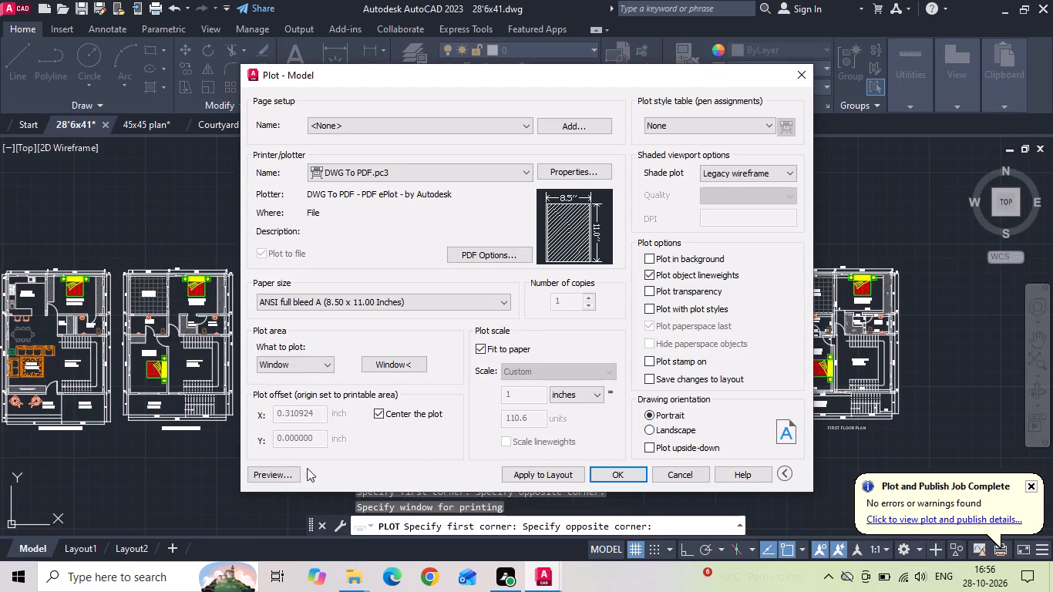
left_click(281, 472)
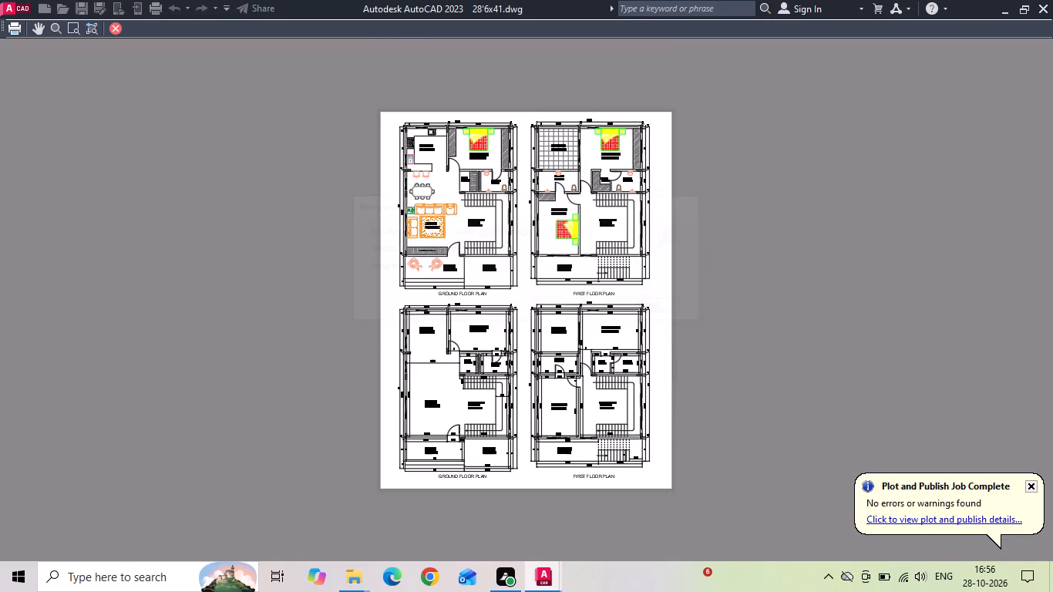
key("space")
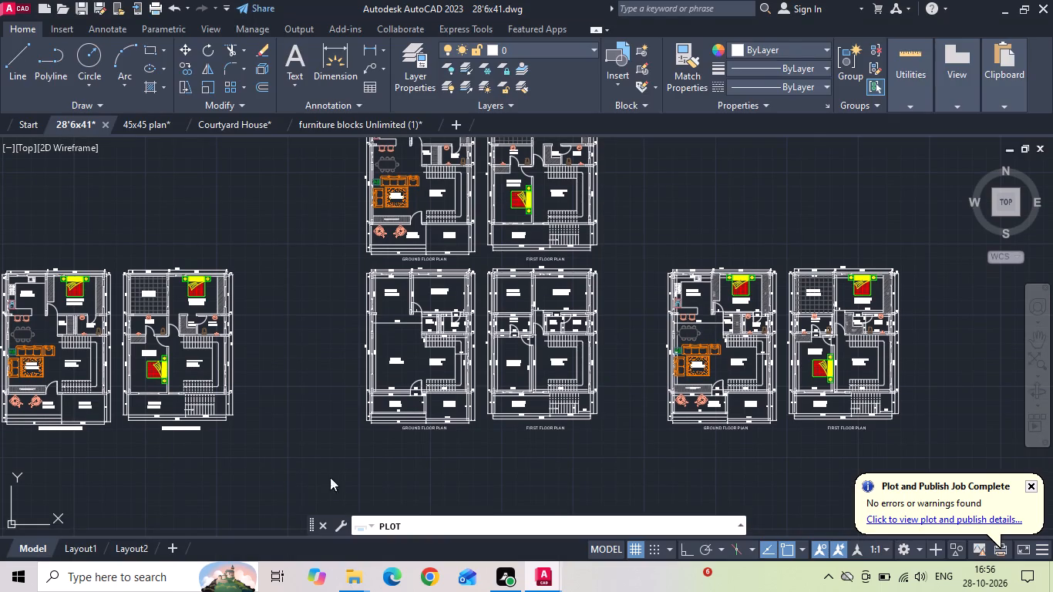
Plot the sheet as a PDF named 28'6x41 DETAILS in the desktop INTERNSHIP folder's 28102026 subfolder, then close the opened PDF.
left_click(609, 469)
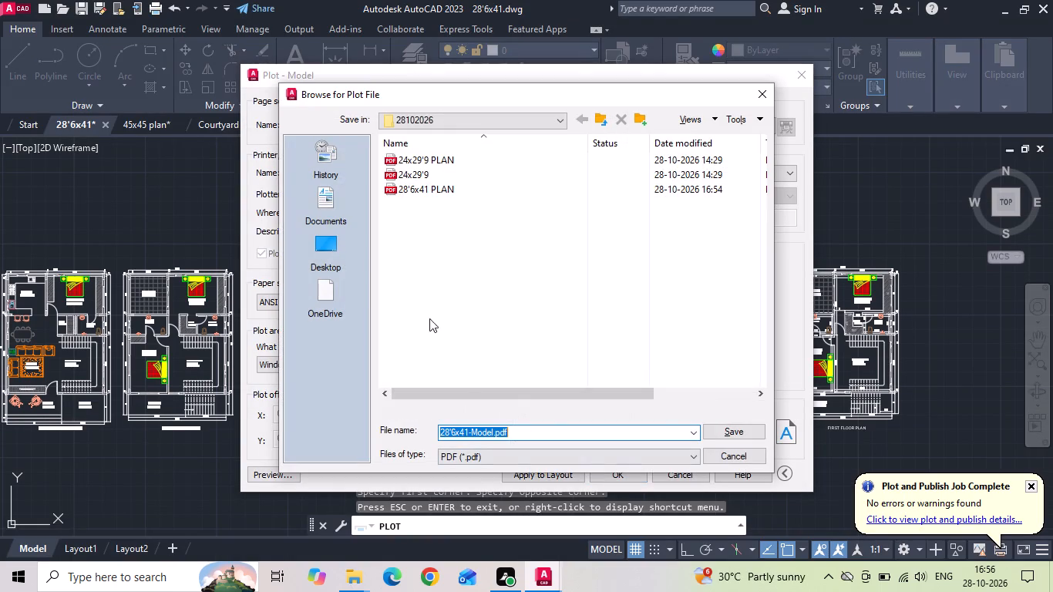
left_click(331, 257)
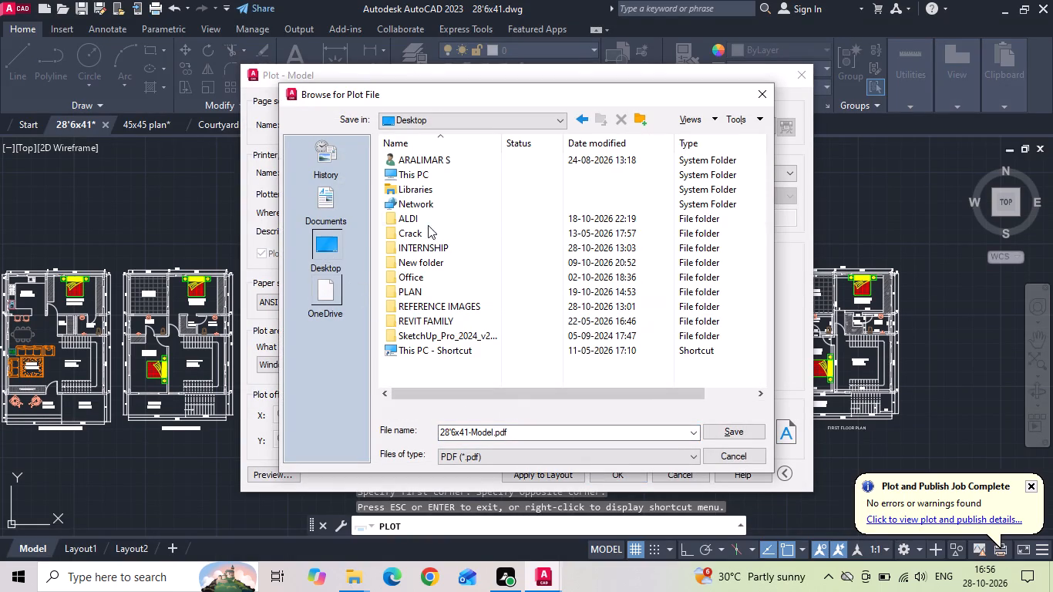
double_click(425, 248)
scroll(463, 375, "down", 3)
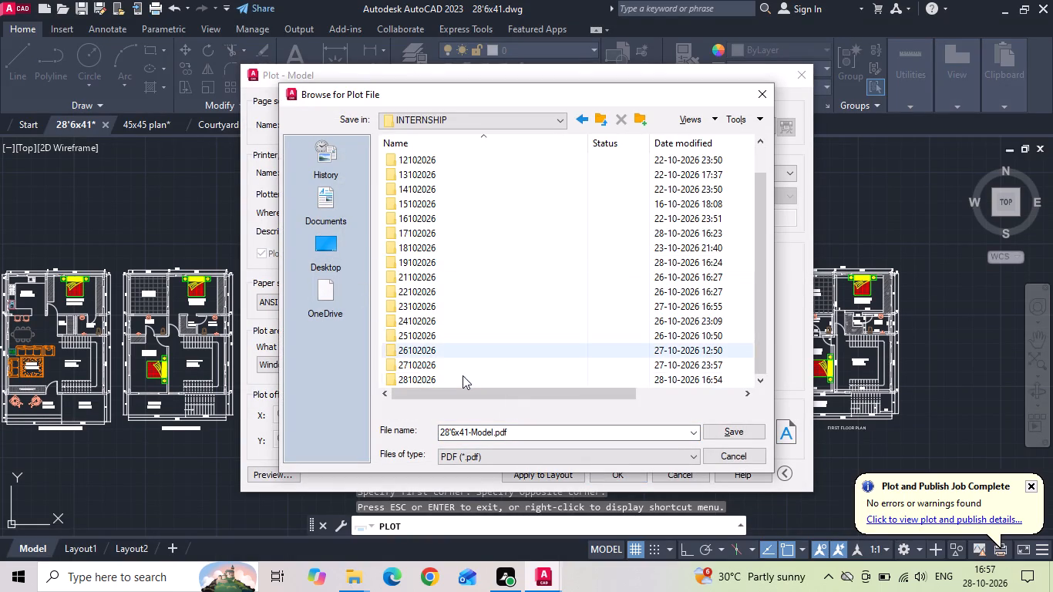
double_click(446, 379)
double_click(522, 436)
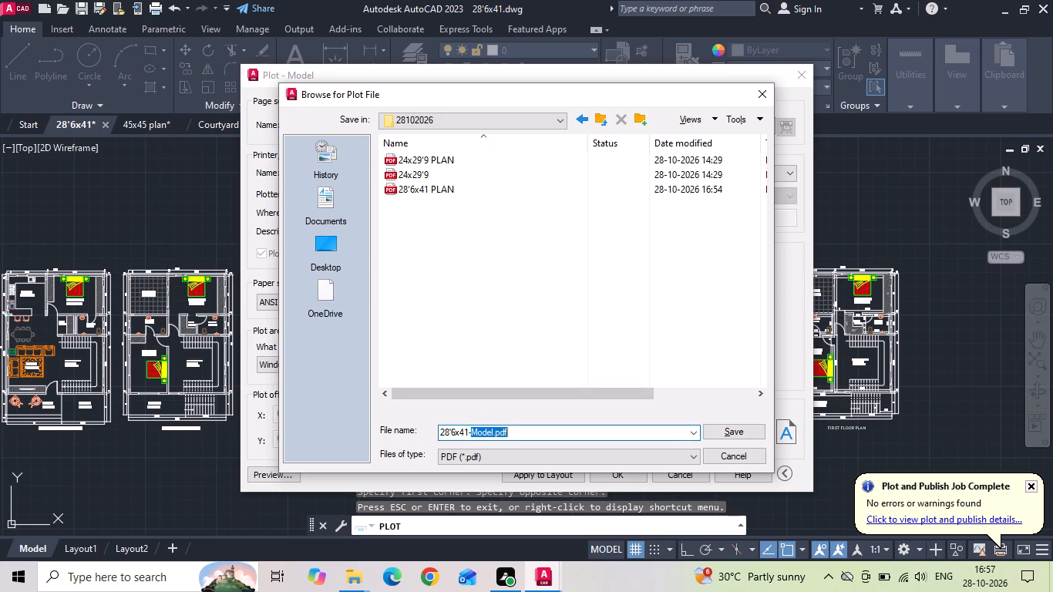
key("BackSpace")
key("BackSpace")
key("space")
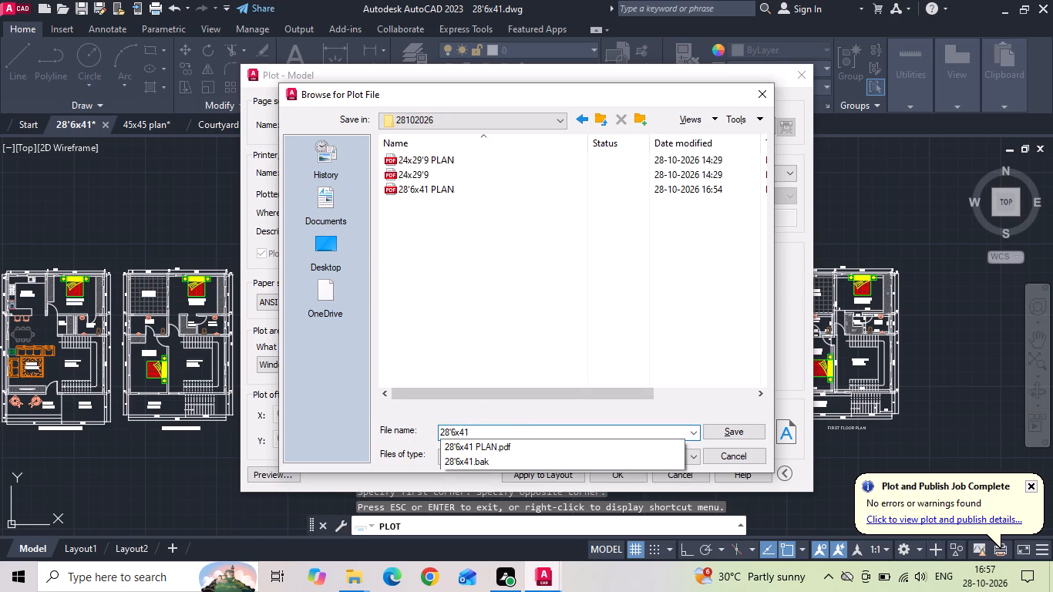
type("DETAILS")
key("Return")
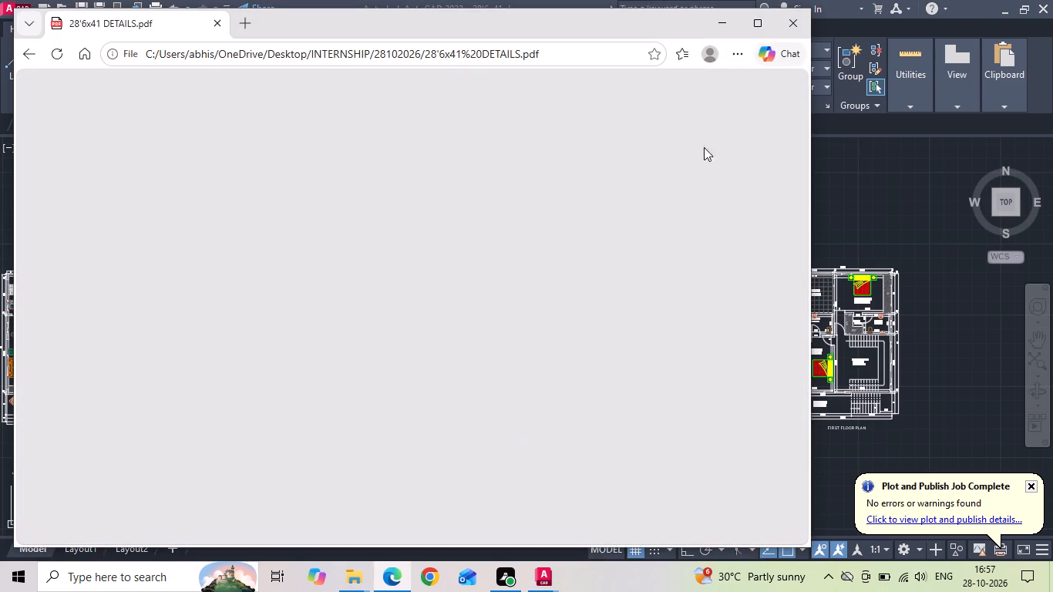
left_click(782, 24)
Look over the furnished and unfurnished plan pairs across the drawing.
scroll(565, 331, "down", 1)
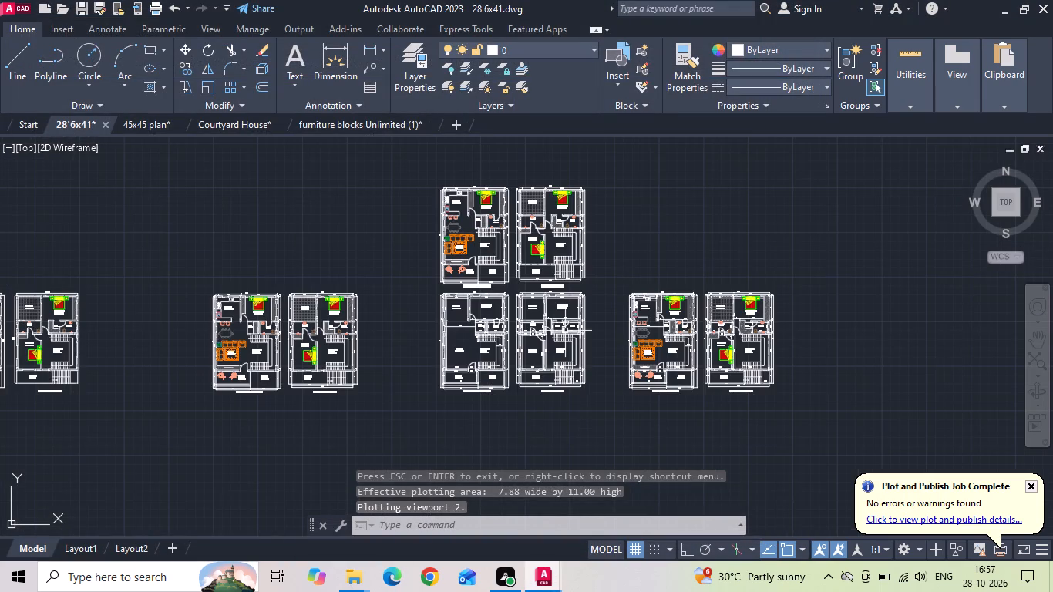
scroll(635, 346, "up", 2)
scroll(708, 274, "up", 2)
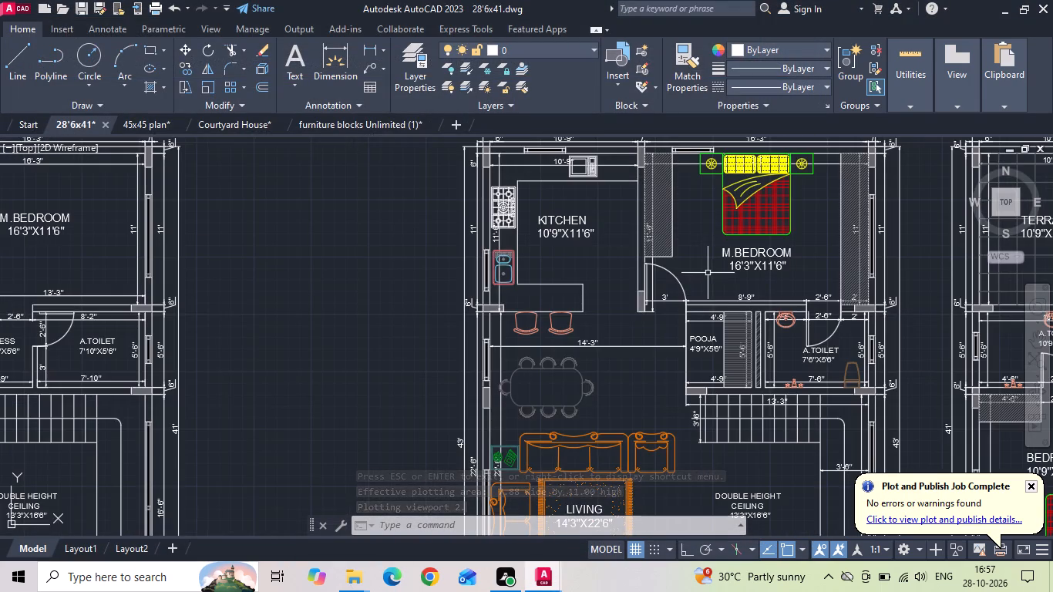
scroll(520, 267, "down", 3)
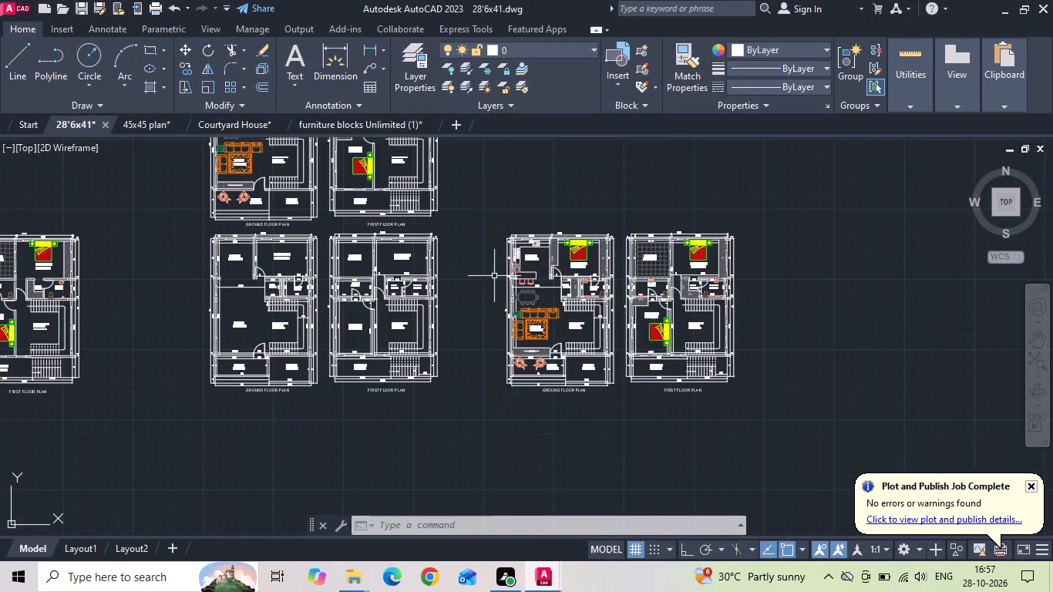
scroll(470, 365, "down", 1)
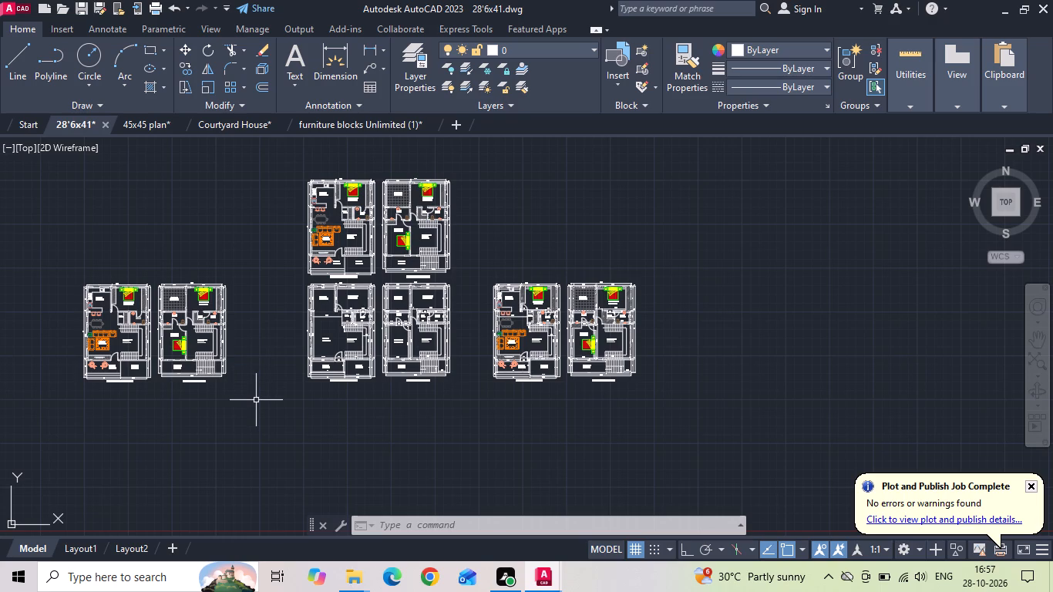
left_click(256, 402)
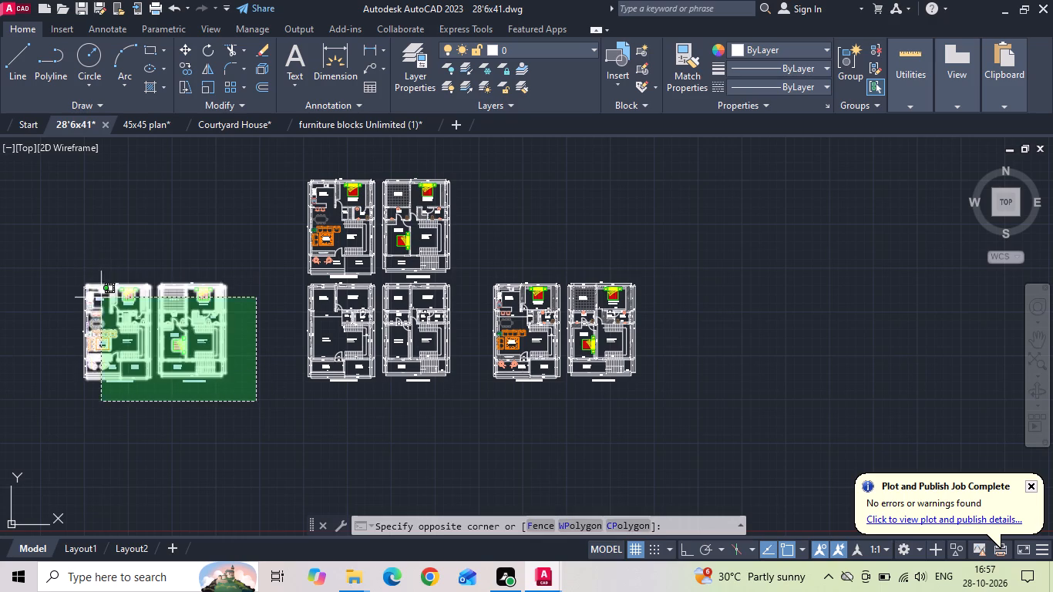
key("Escape")
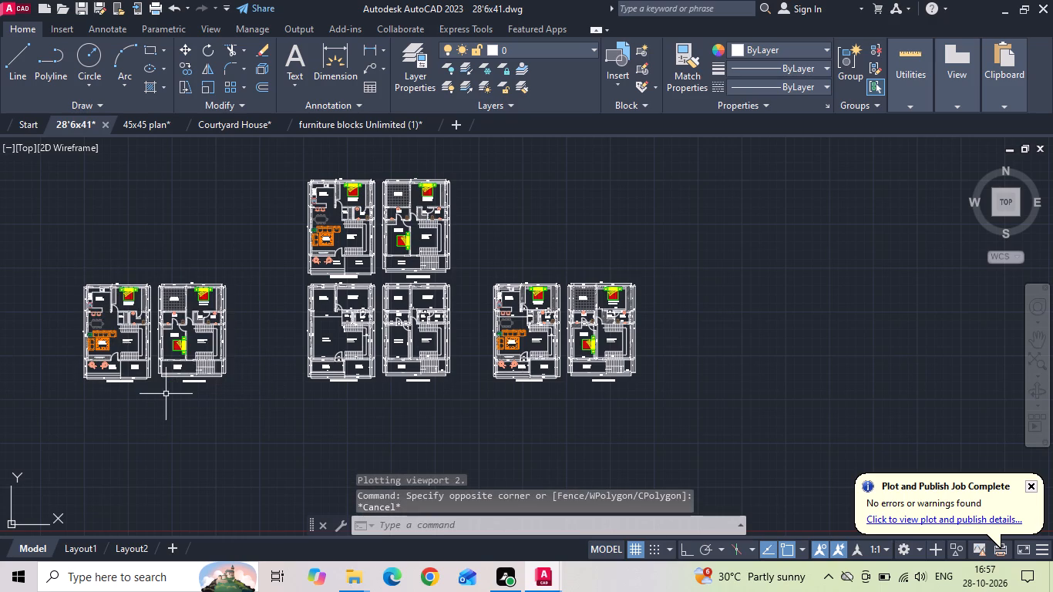
scroll(555, 289, "up", 3)
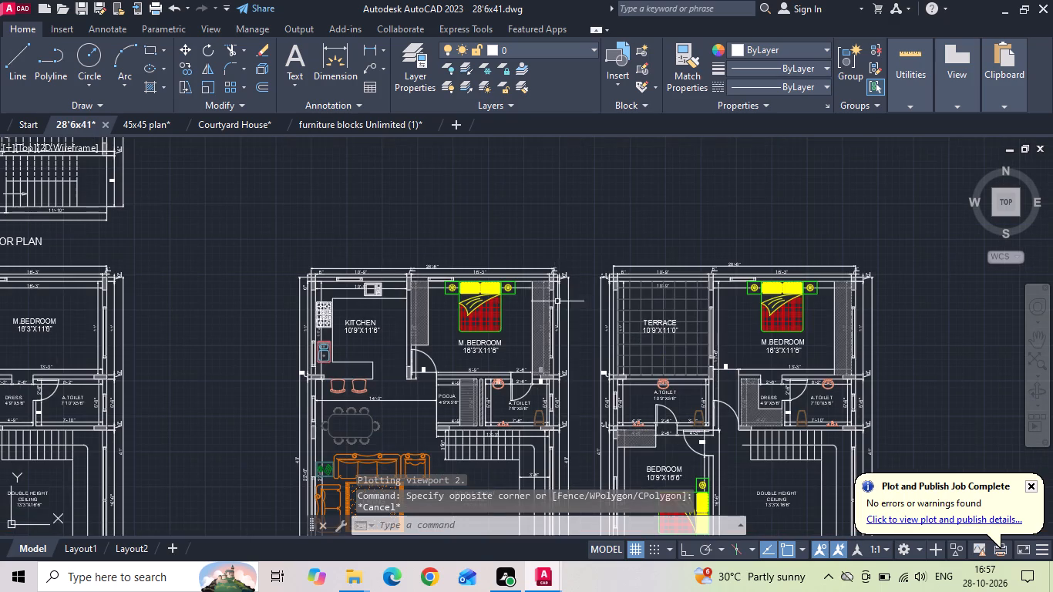
scroll(570, 331, "down", 3)
scroll(130, 368, "up", 2)
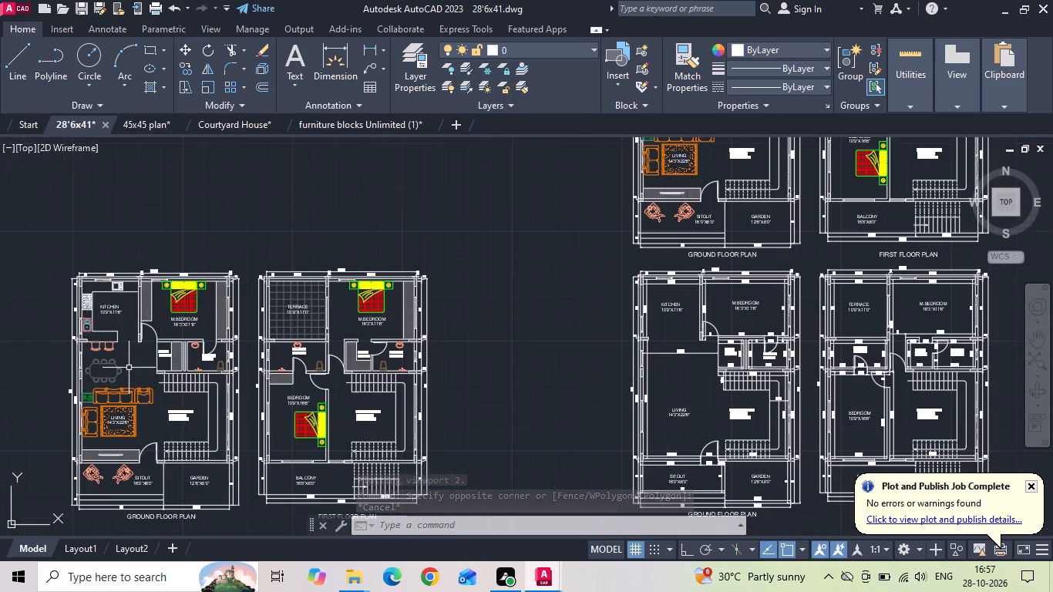
Set up a landscape single-sheet plot with the previous plot settings and a window around the furnished pair left of the stacked pairs.
type("PLO")
type("T")
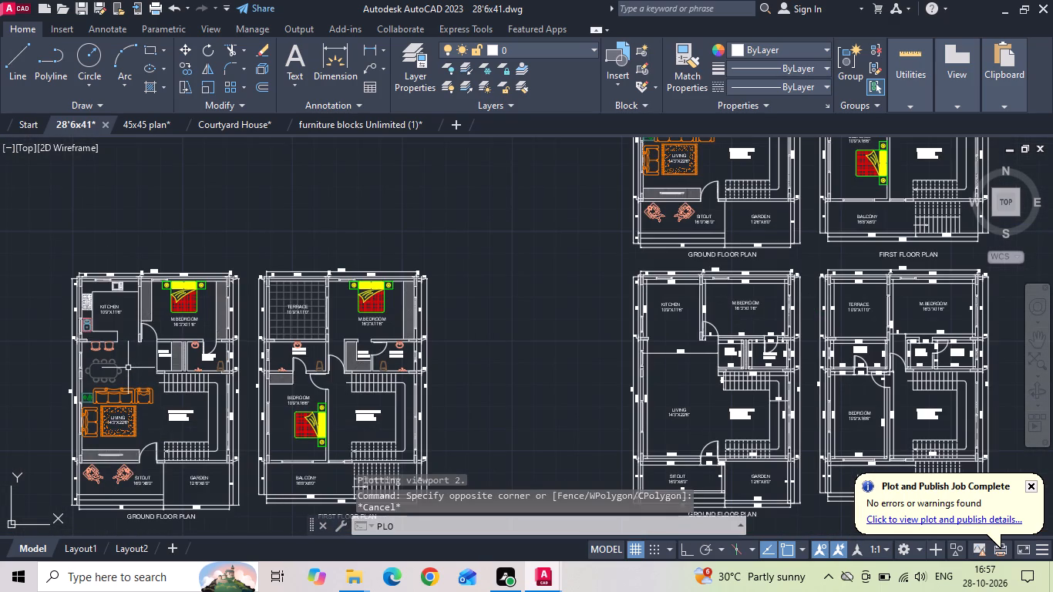
key("space")
left_click(410, 324)
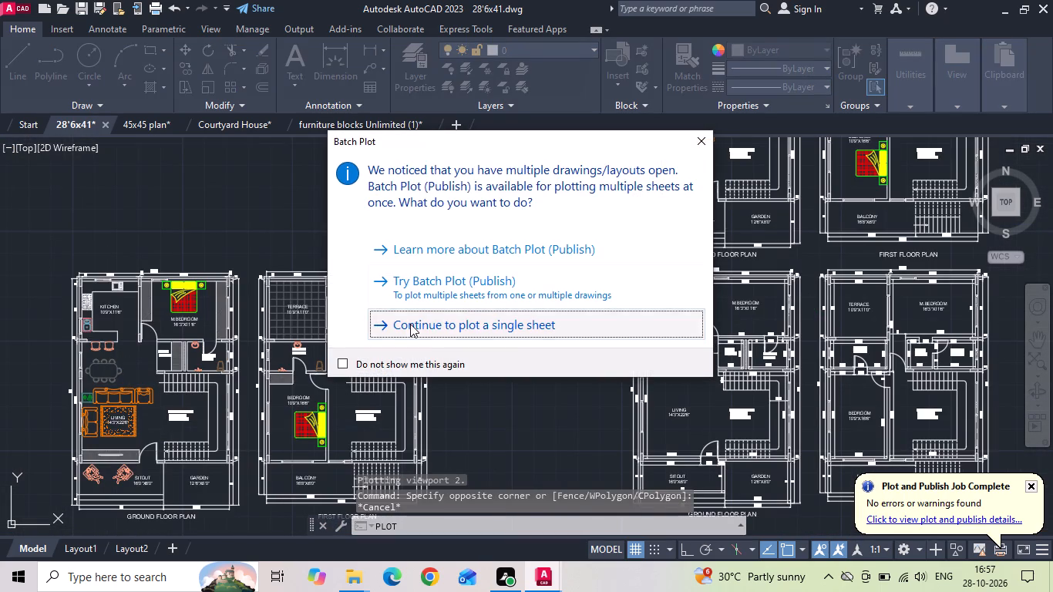
left_click(650, 428)
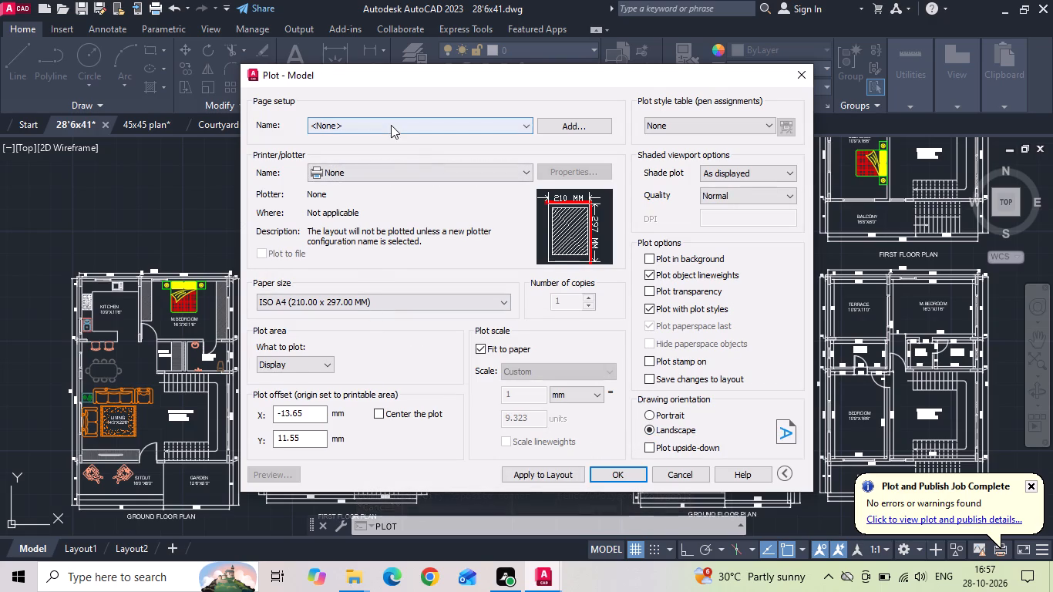
left_click(391, 125)
left_click(381, 150)
left_click(650, 425)
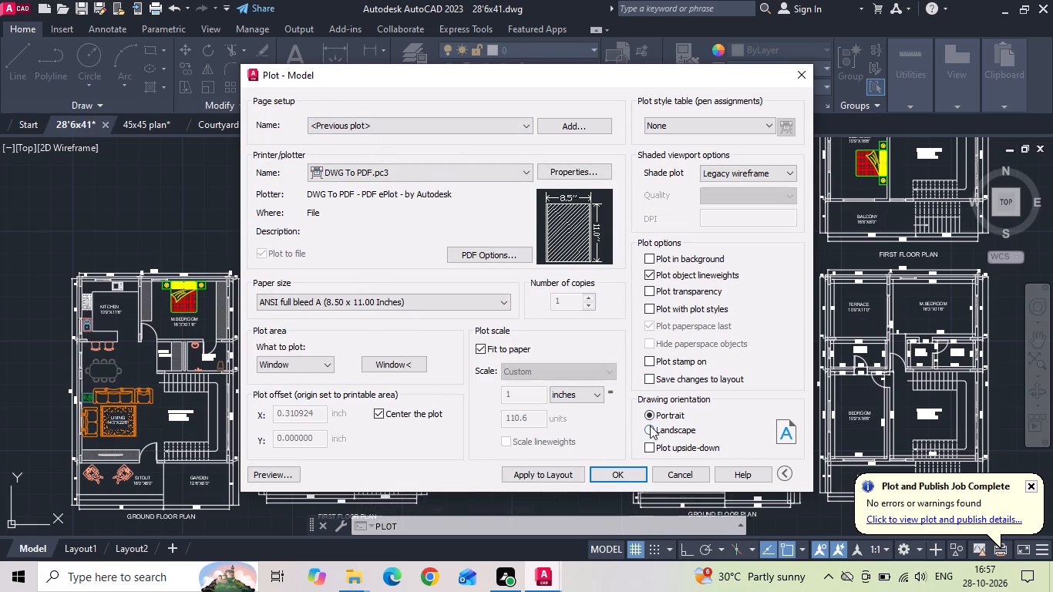
left_click(412, 364)
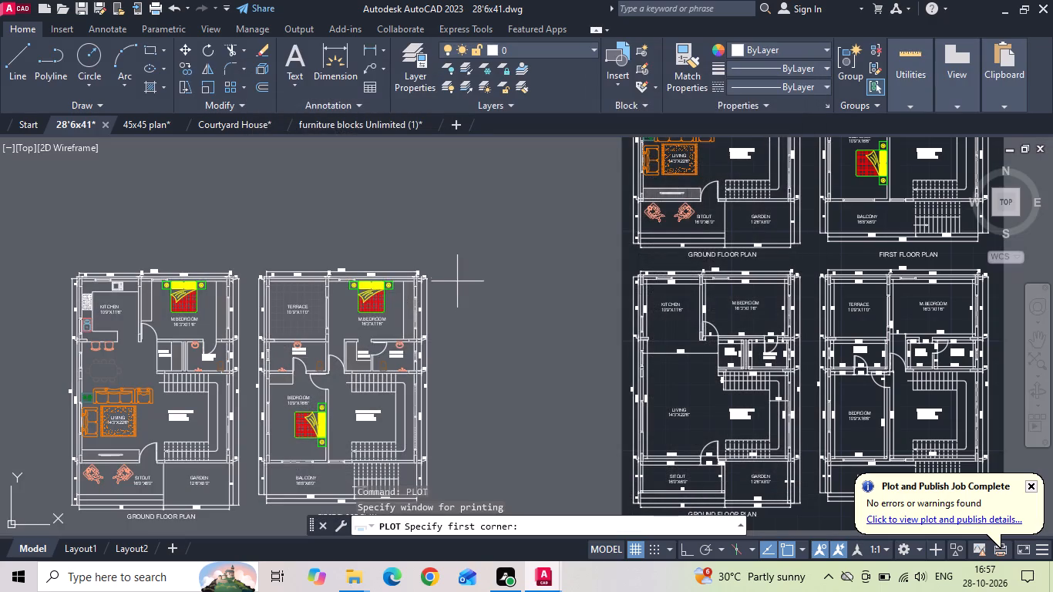
scroll(461, 274, "down", 1)
scroll(208, 260, "up", 1)
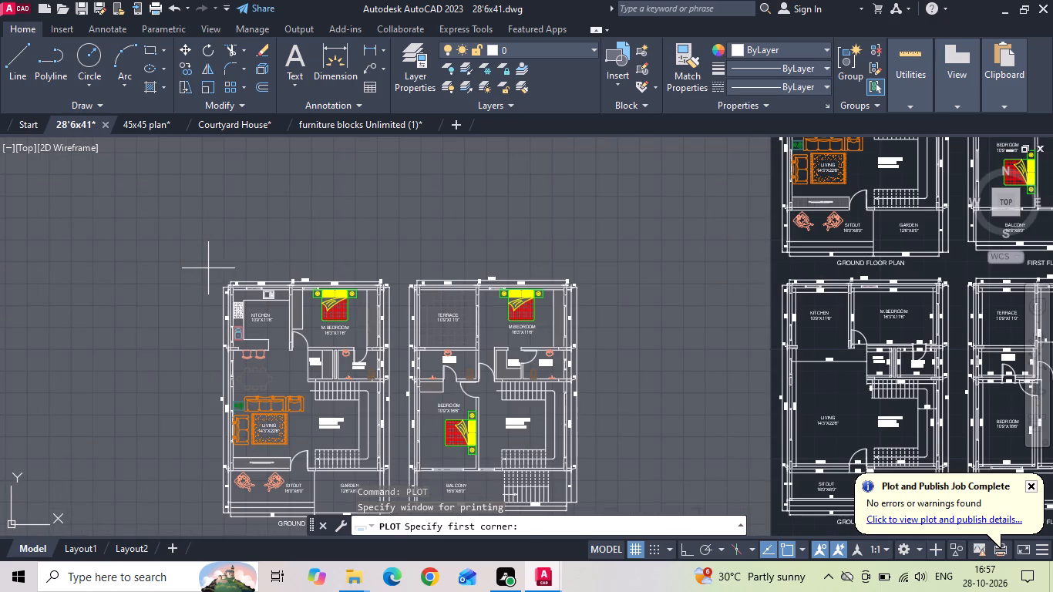
left_click(209, 269)
scroll(209, 269, "down", 1)
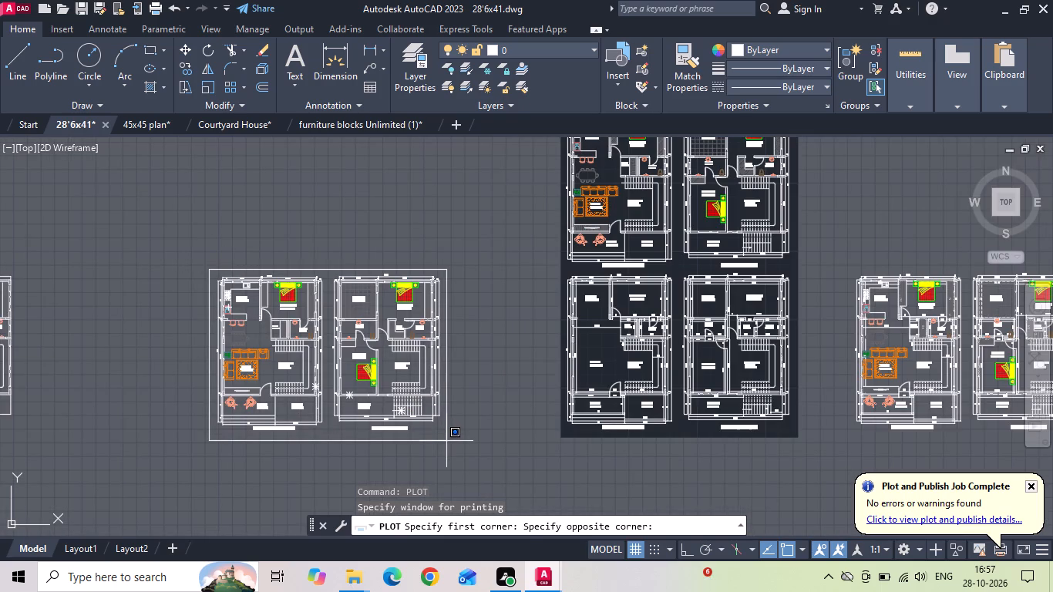
left_click(449, 442)
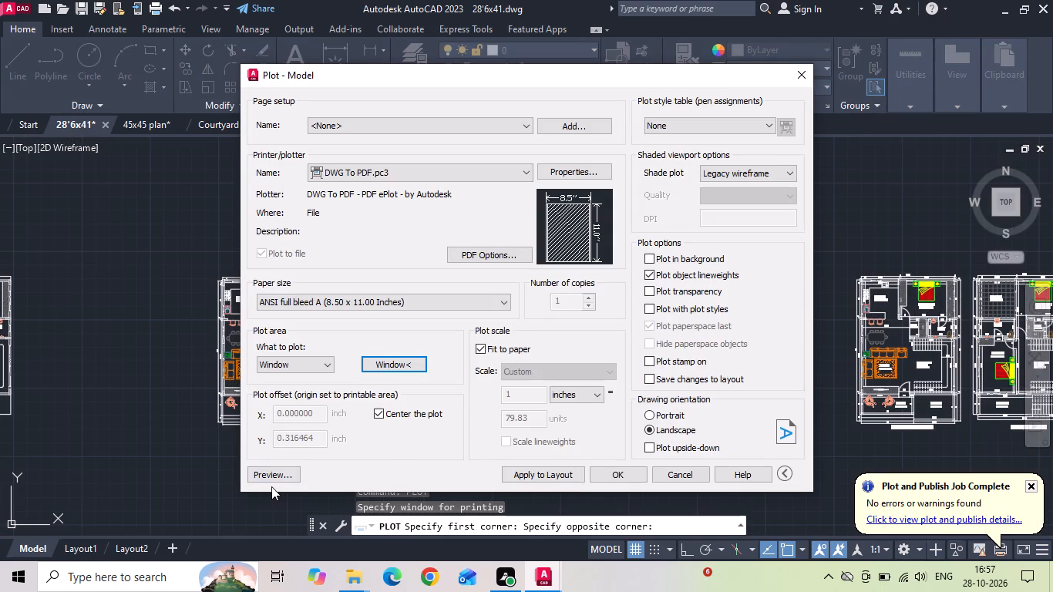
Preview the plot of the furnished ground and first floor pair, and exit the preview.
left_click(272, 476)
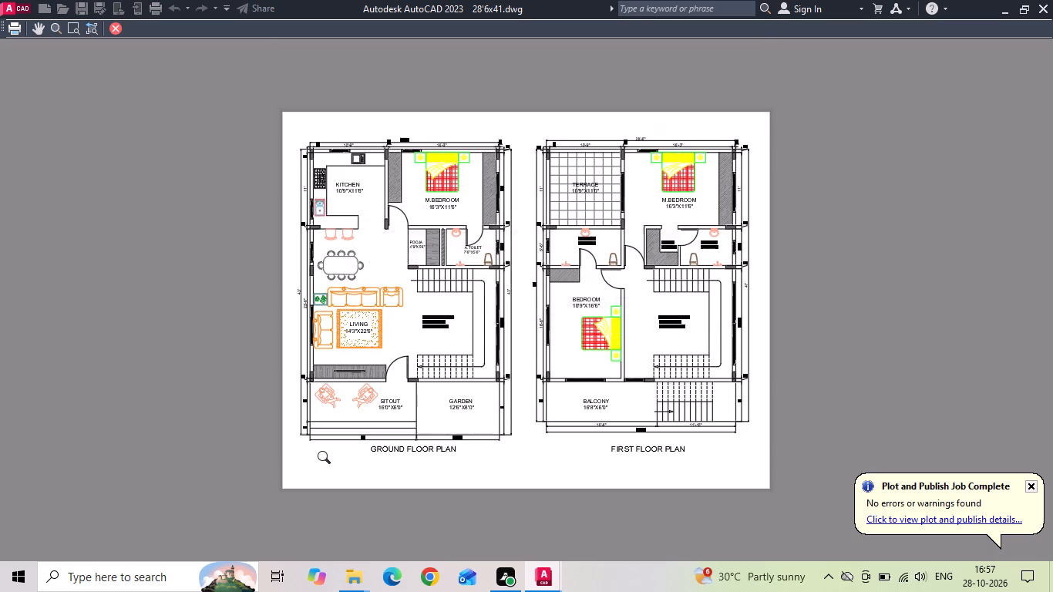
key("Return")
key("Return")
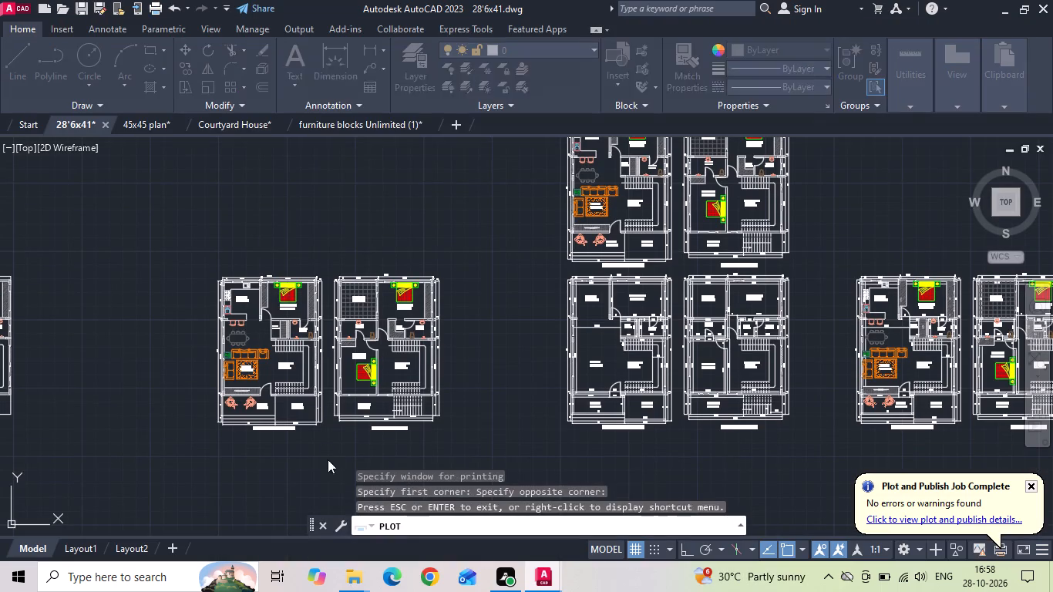
Plot the furnished pair as a PDF named 28'6x41 in the 28102026 folder, and close the opened PDF.
left_click(596, 473)
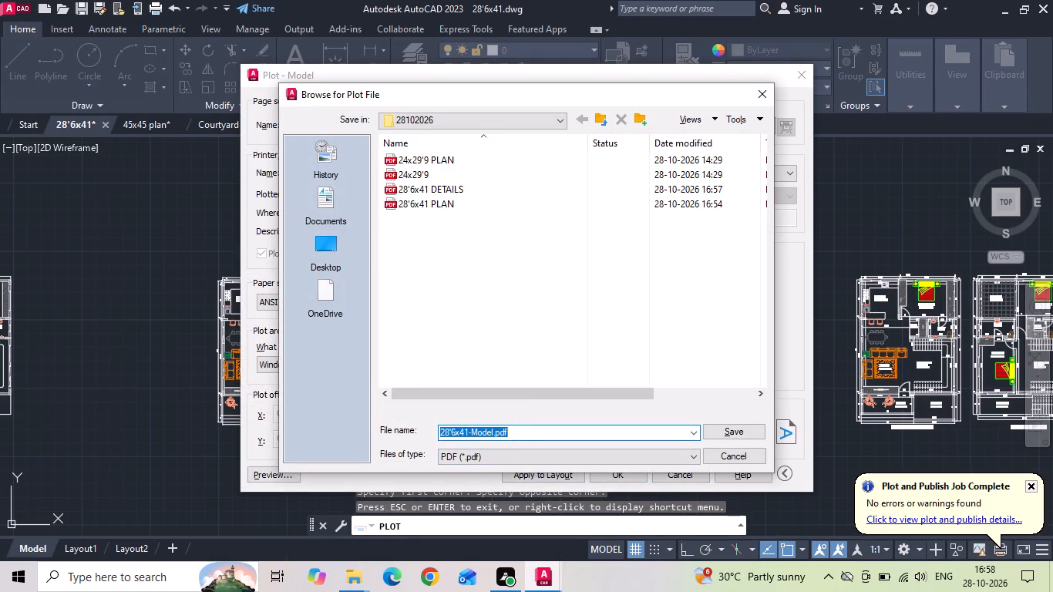
left_click(527, 432)
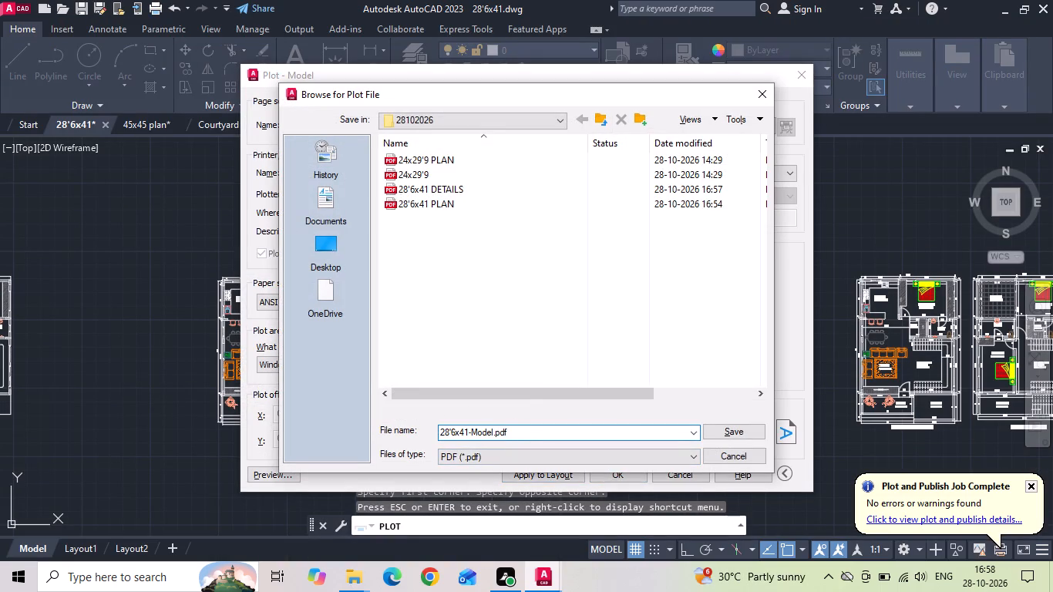
key("BackSpace")
key("BackSpace")
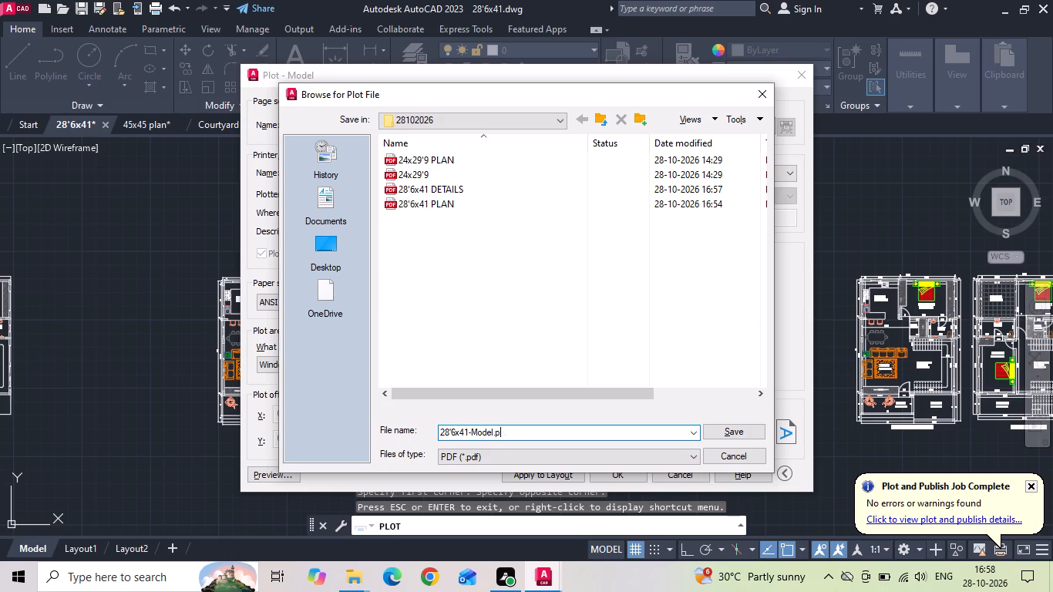
key("BackSpace")
key("BackSpace")
key("BackSpace")
key("BackSpace")
key("BackSpace")
key("BackSpace")
key("BackSpace")
key("BackSpace")
key("Return")
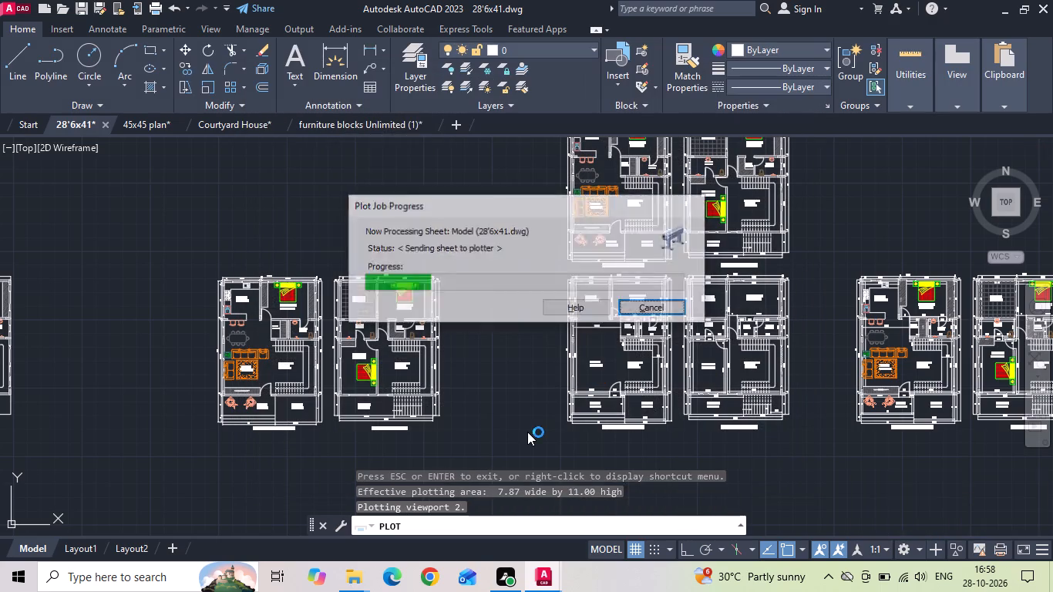
left_click(783, 18)
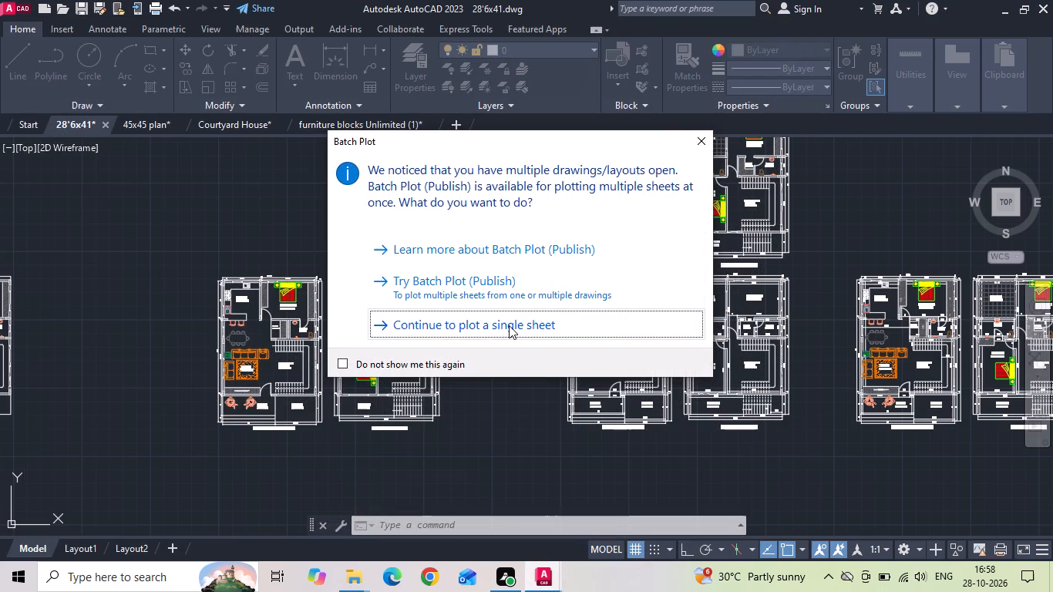
Switch to File Explorer, check the plotted files in the INTERNSHIP folder's 28102026 subfolder, and return to AutoCAD.
left_click(362, 580)
left_click(416, 505)
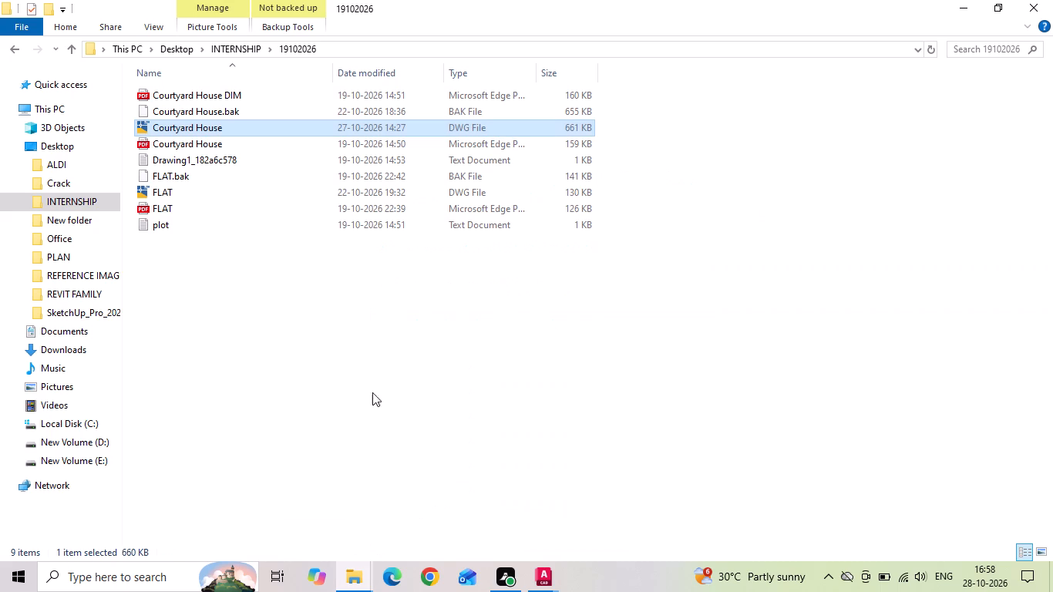
double_click(89, 201)
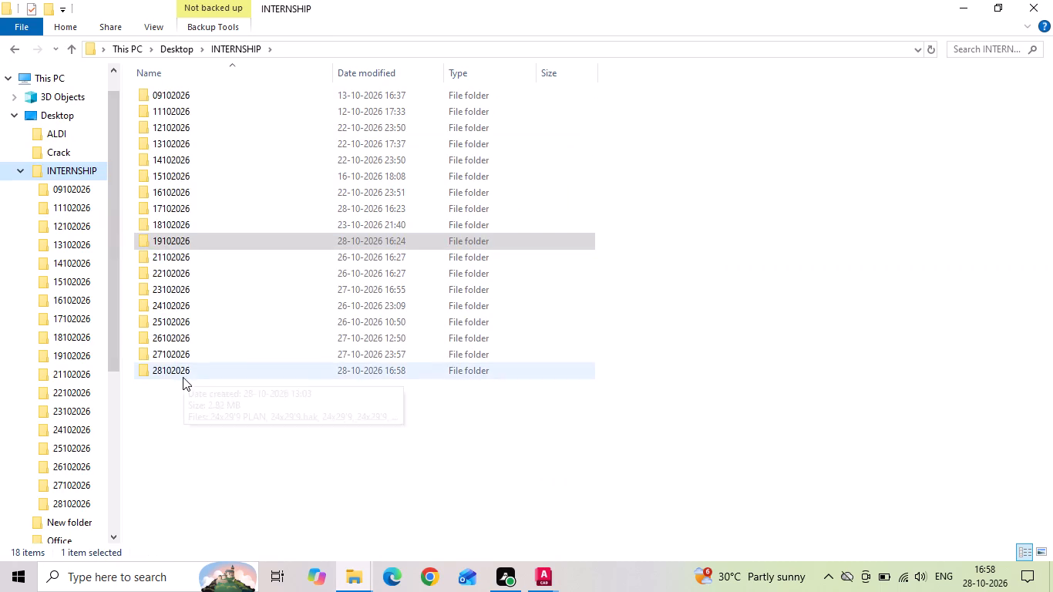
double_click(183, 378)
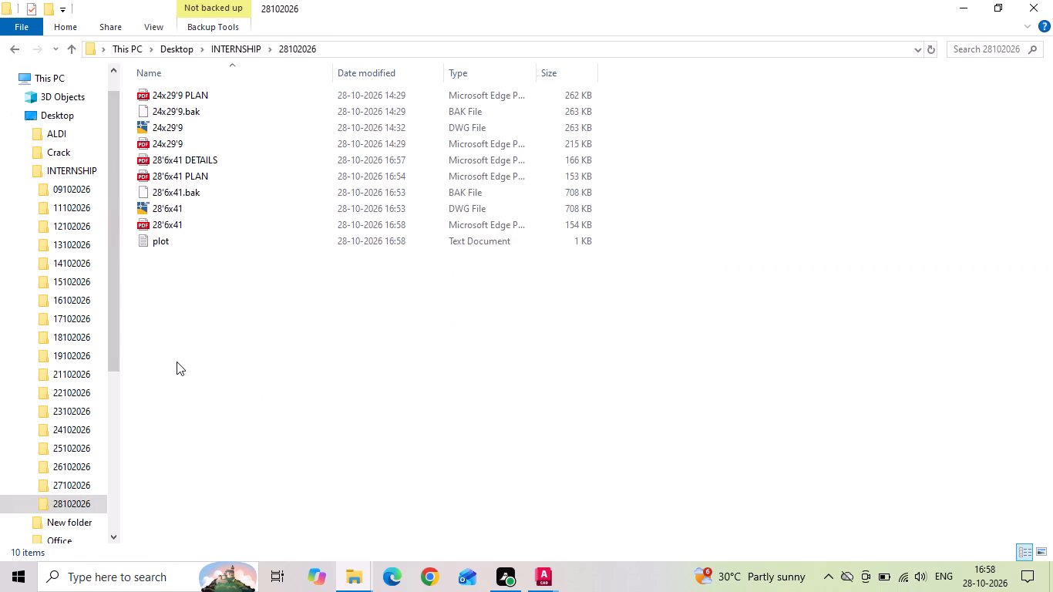
left_click(546, 586)
left_click(302, 532)
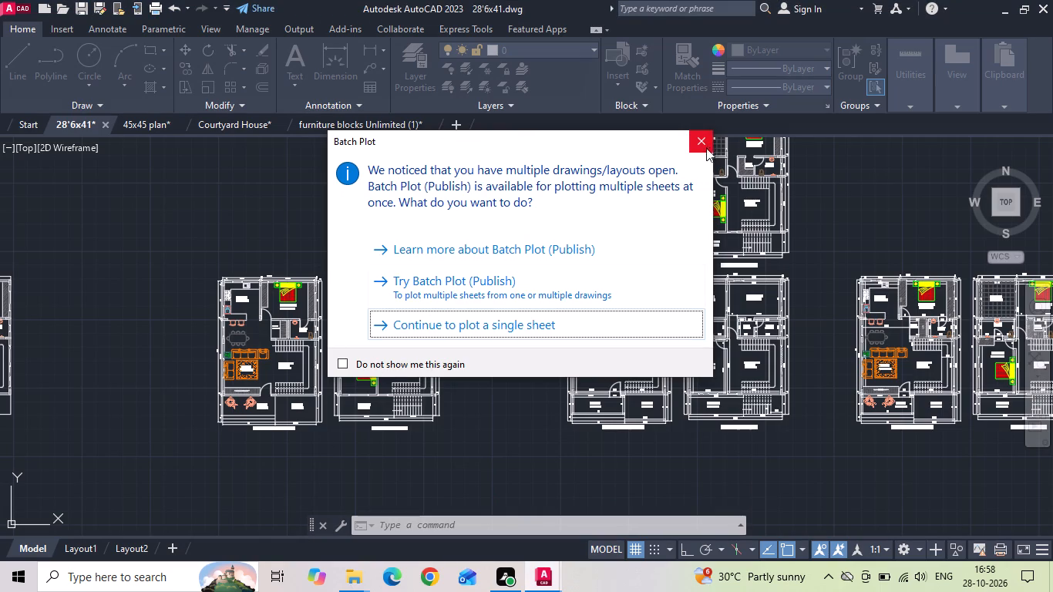
Set up a single-sheet plot with the previous plot settings, windowed around the pair's furnished ground floor plan, and preview it.
left_click(513, 323)
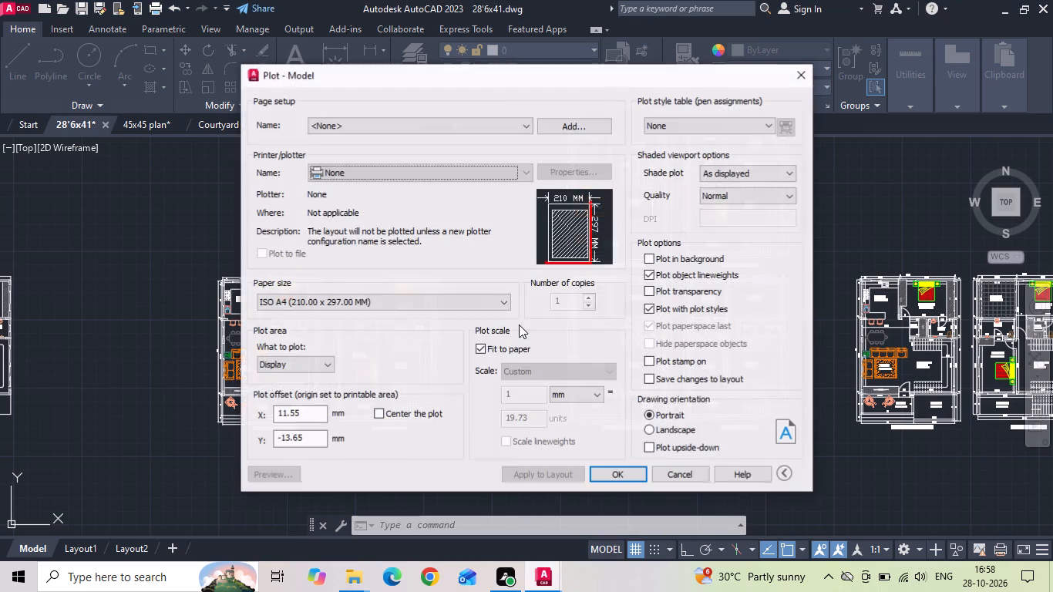
left_click(439, 130)
left_click(422, 154)
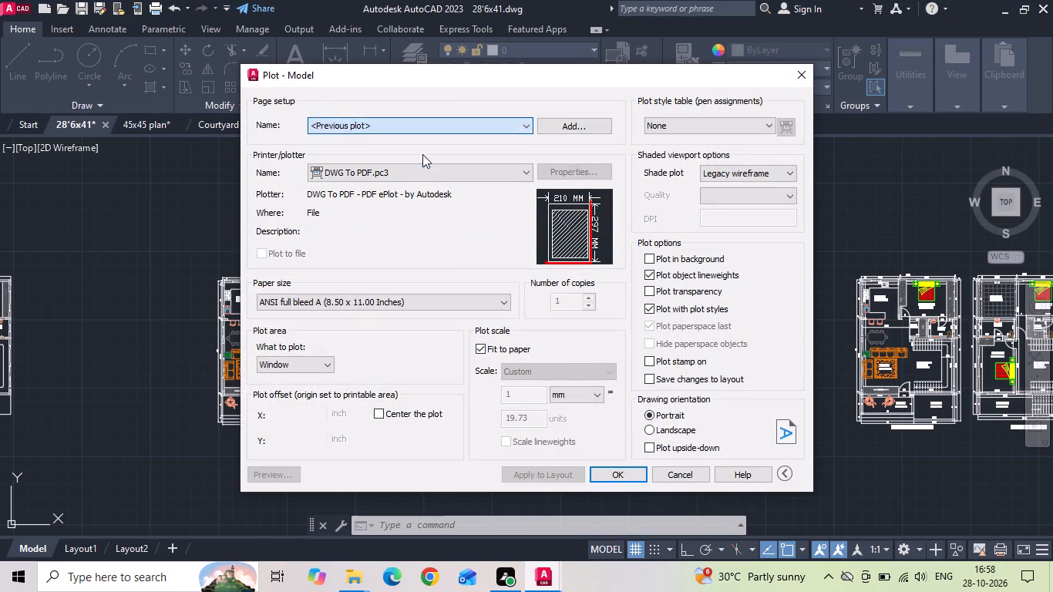
left_click(375, 366)
scroll(540, 295, "down", 1)
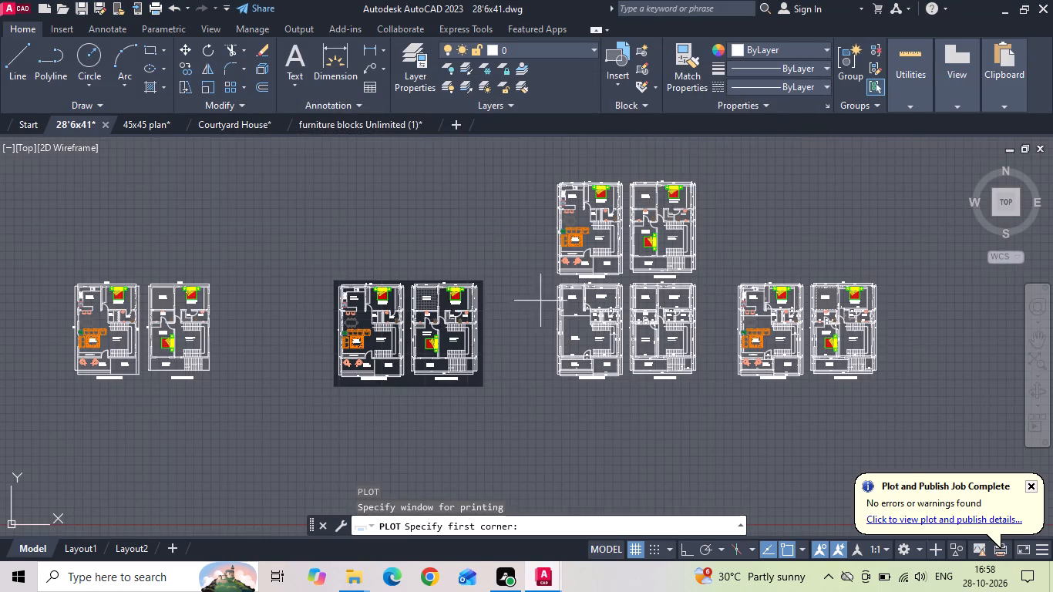
scroll(340, 377, "up", 2)
scroll(334, 328, "down", 1)
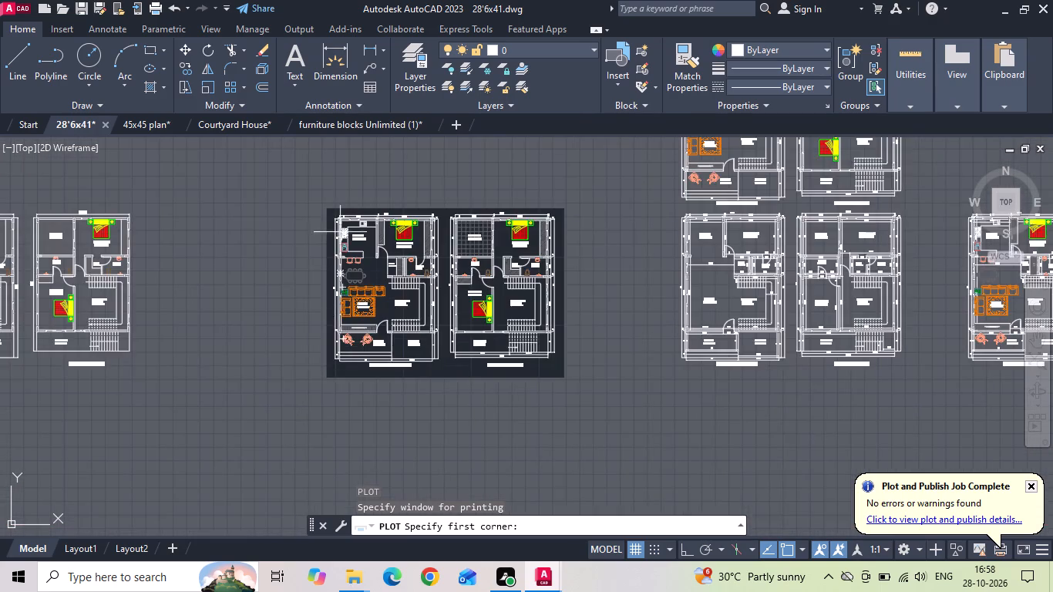
scroll(340, 214, "up", 2)
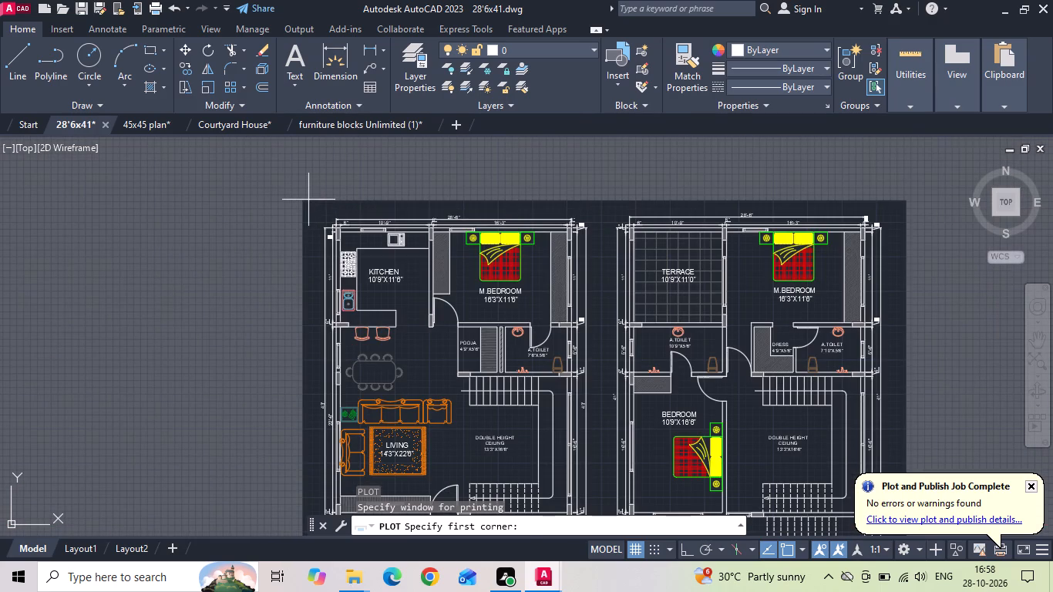
left_click(308, 200)
middle_click_drag(459, 353, 456, 288)
middle_click_drag(507, 407, 504, 390)
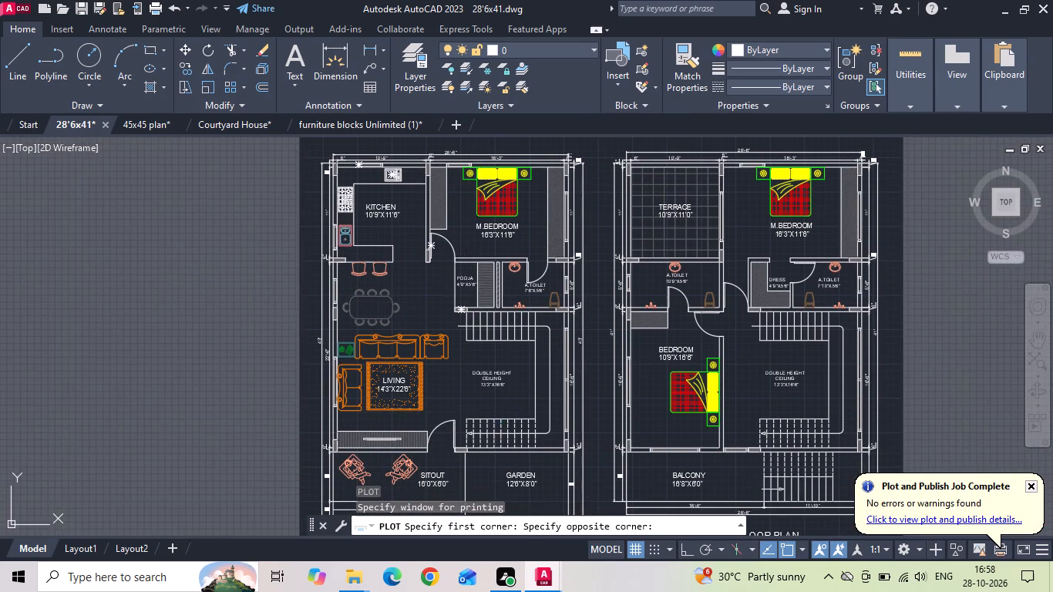
middle_click_drag(504, 390, 496, 291)
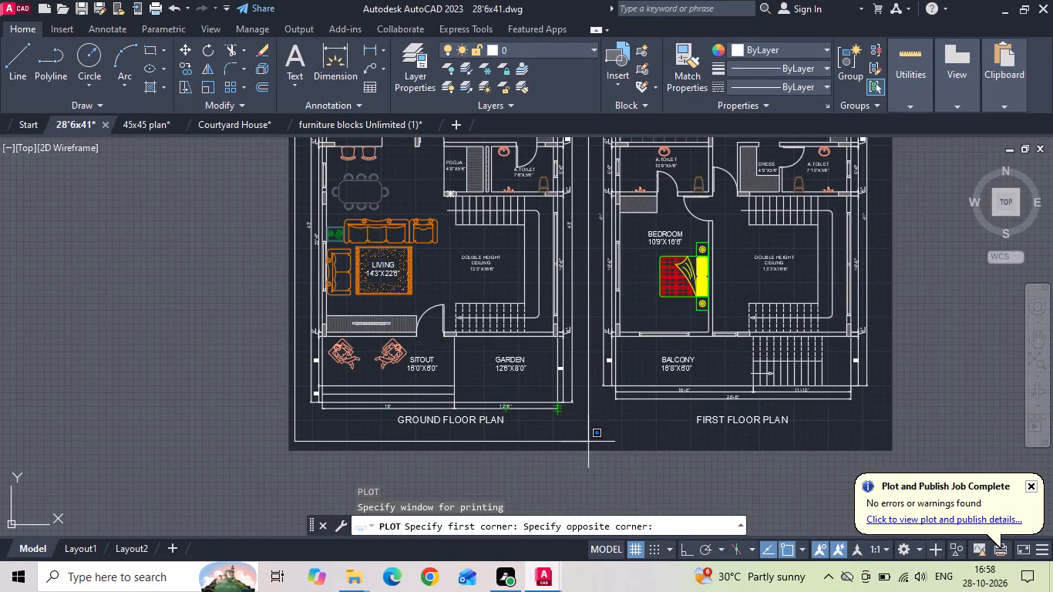
left_click(587, 436)
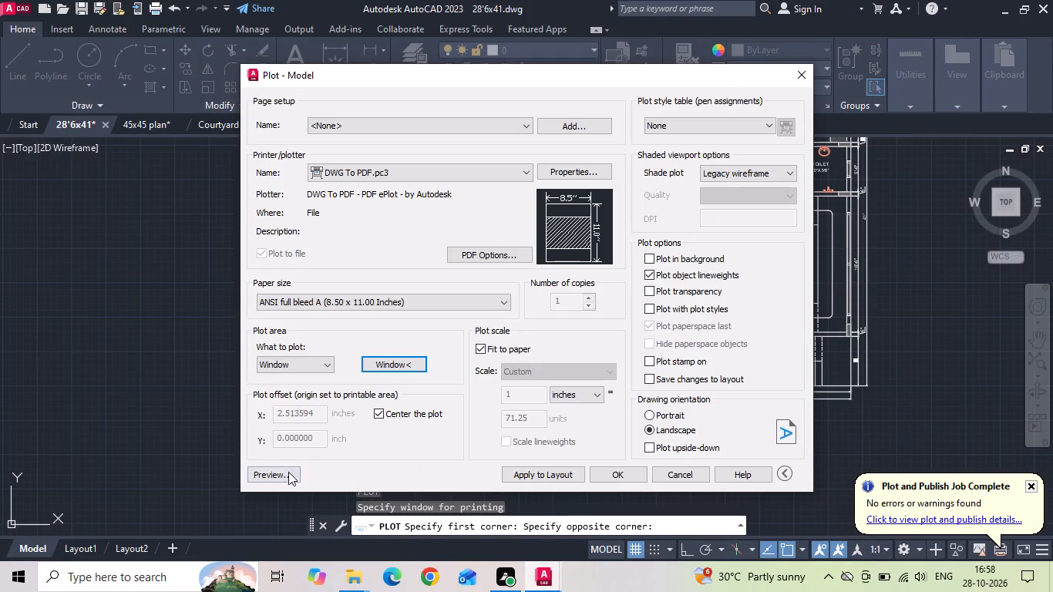
left_click(283, 474)
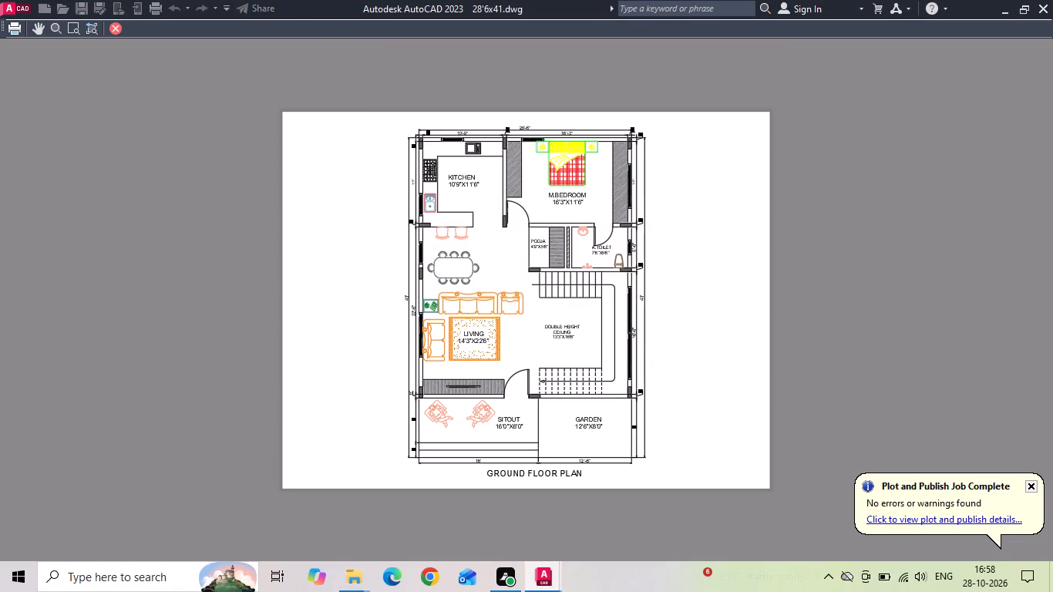
key("Return")
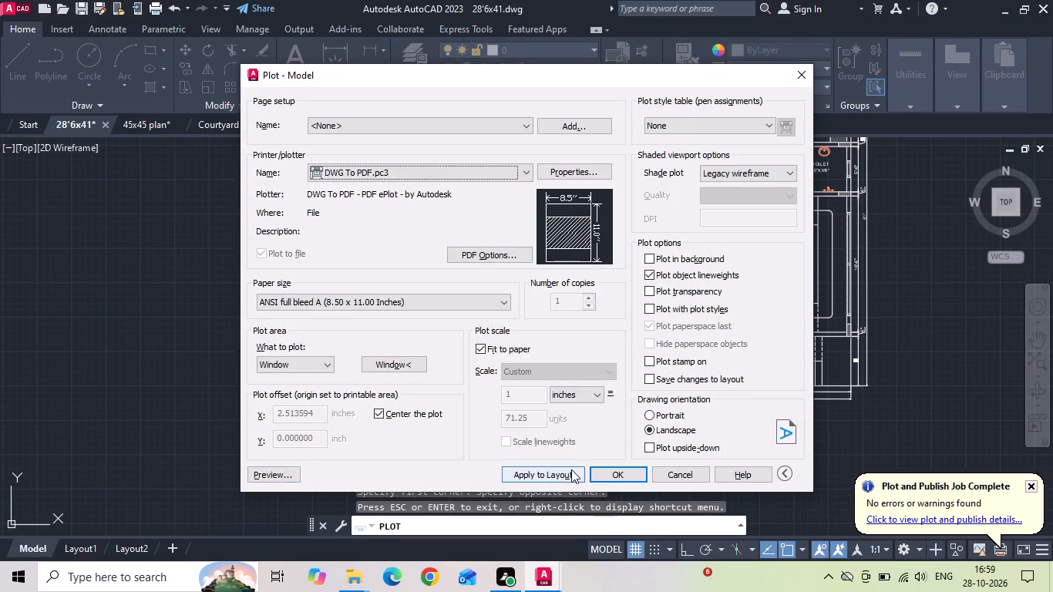
Plot the ground floor plan as a PDF named 28'6x41 GF in the 28102026 folder, and close the opened PDF.
left_click(601, 470)
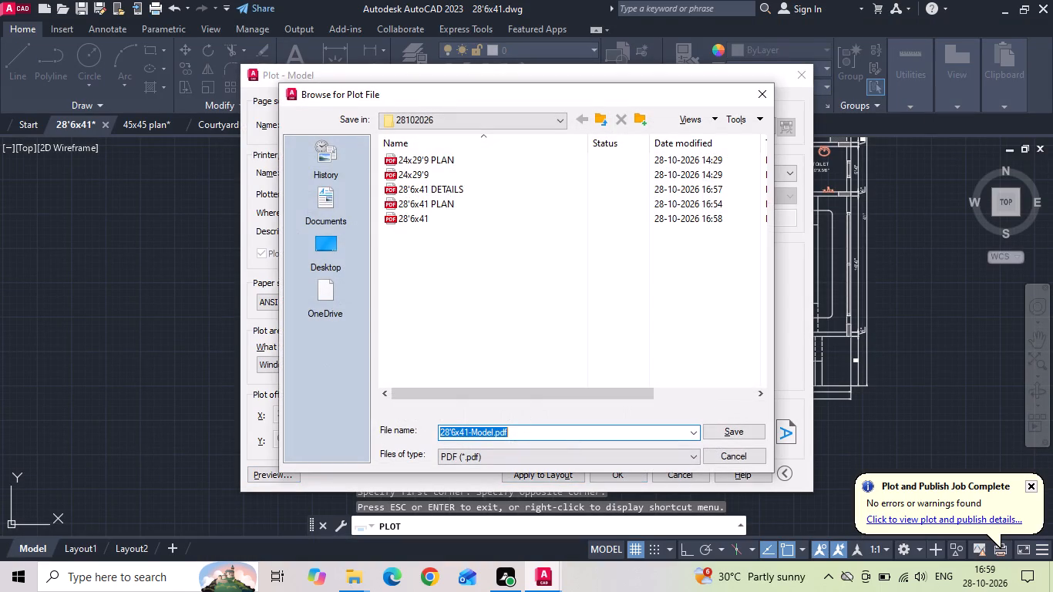
left_click(516, 437)
key("BackSpace")
key("BackSpace")
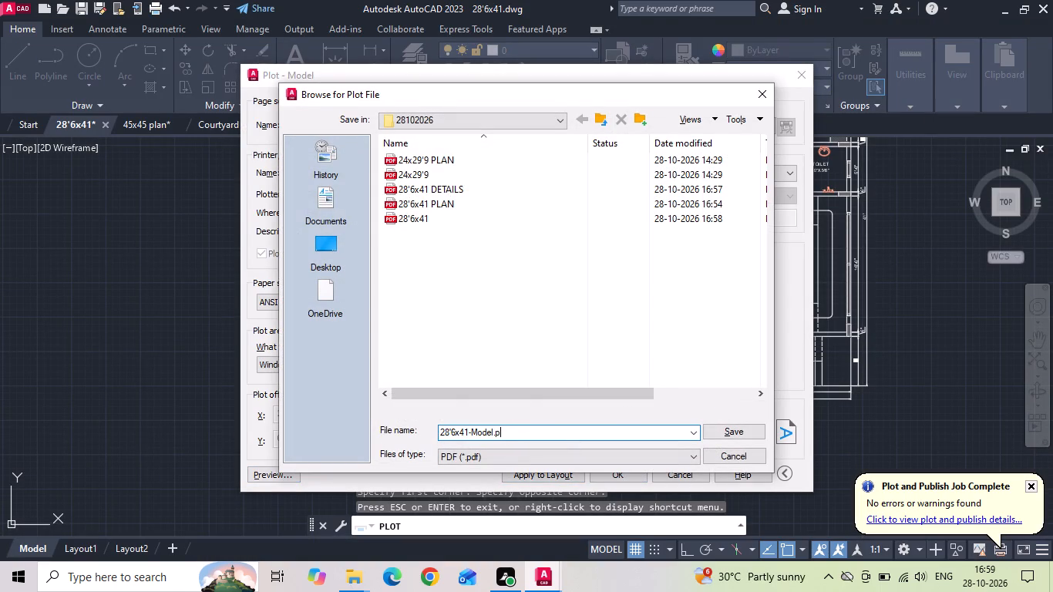
key("BackSpace")
key("BackSpace")
key("BackSpace")
key("BackSpace")
key("BackSpace")
key("BackSpace")
key("BackSpace")
key("BackSpace")
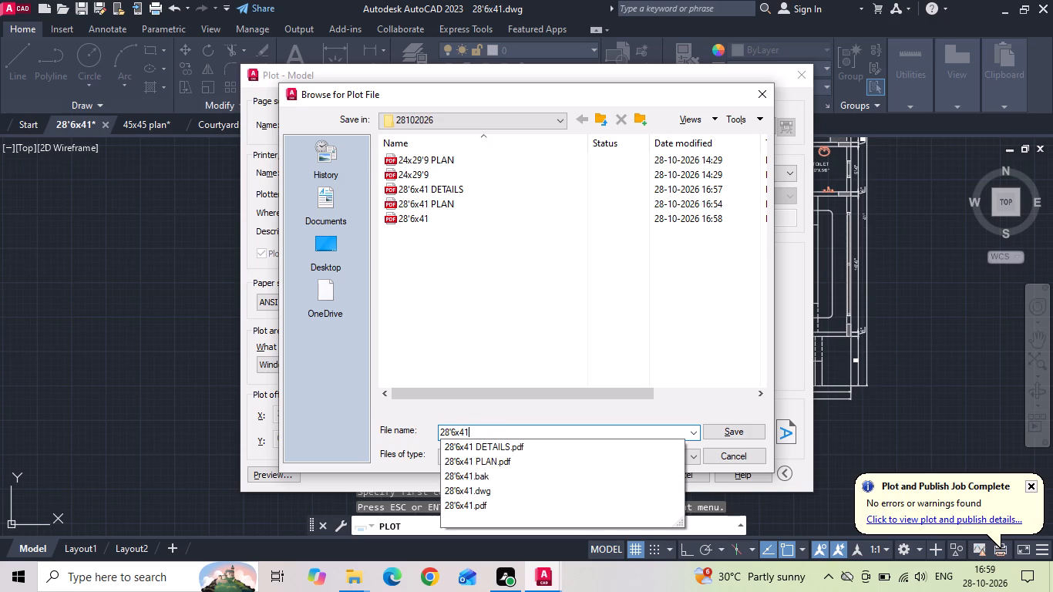
key("space")
type("GF")
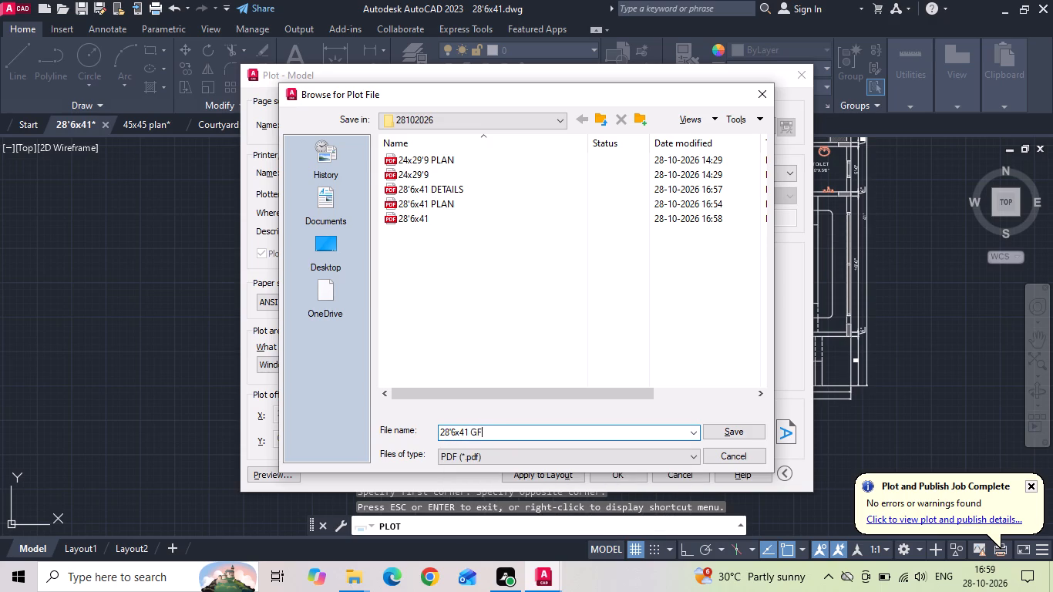
key("Return")
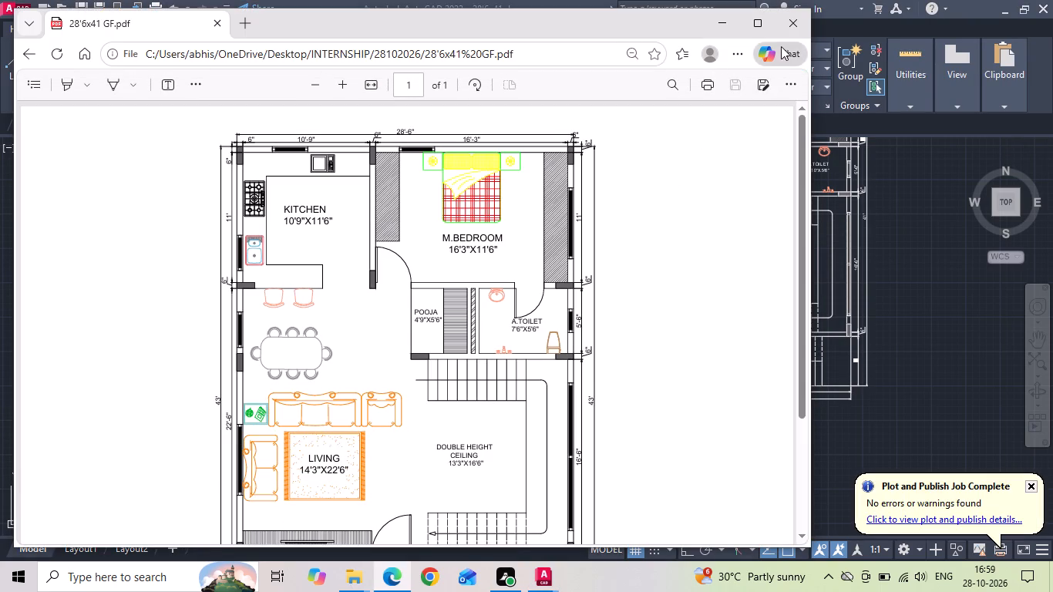
left_click(791, 28)
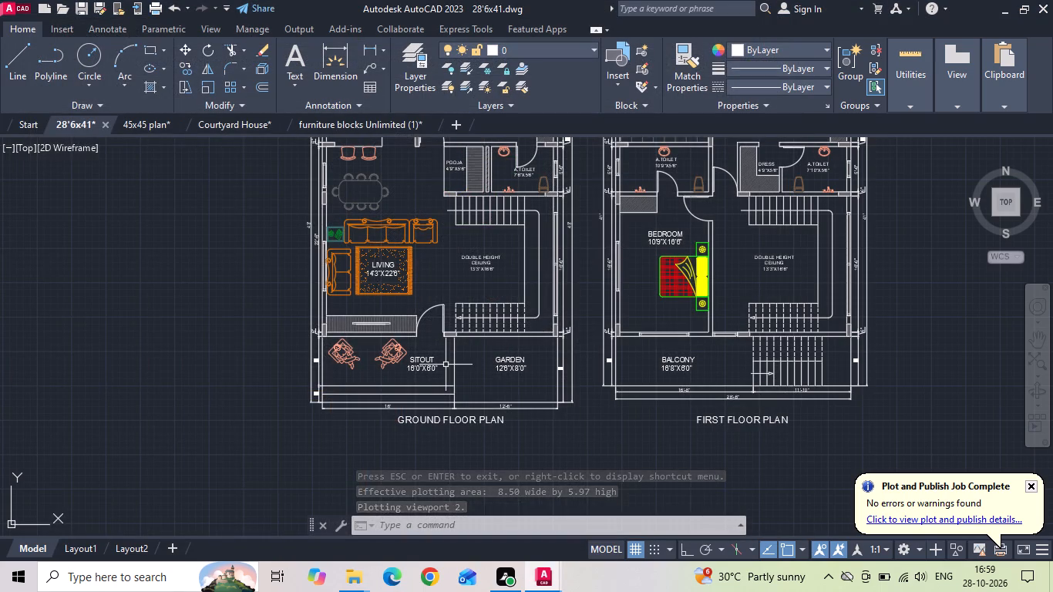
Set up a single-sheet plot with the previous plot settings, windowed around the pair's furnished first floor plan, and preview it.
key("space")
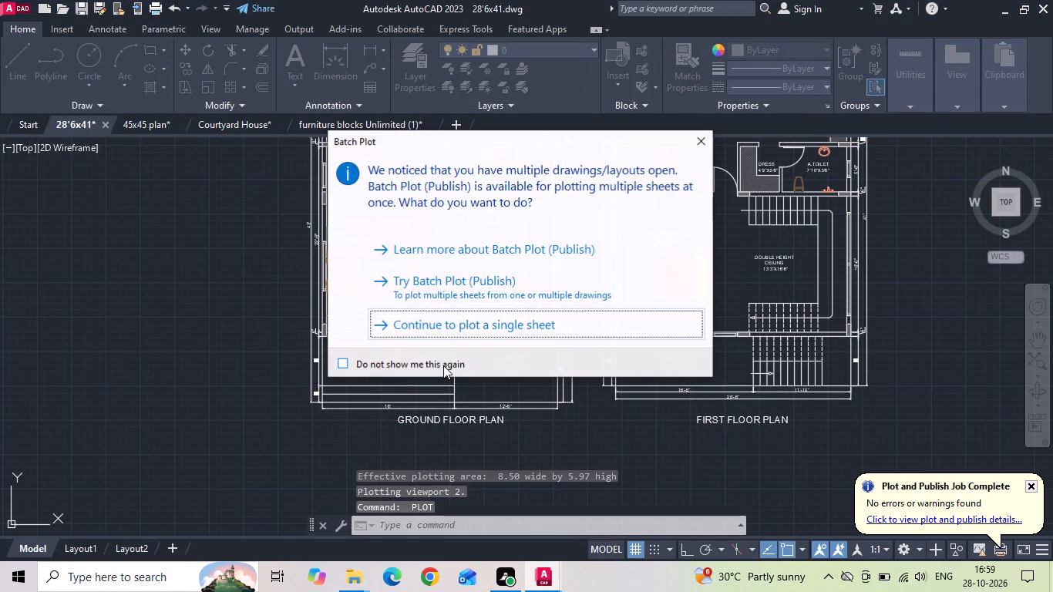
left_click(400, 325)
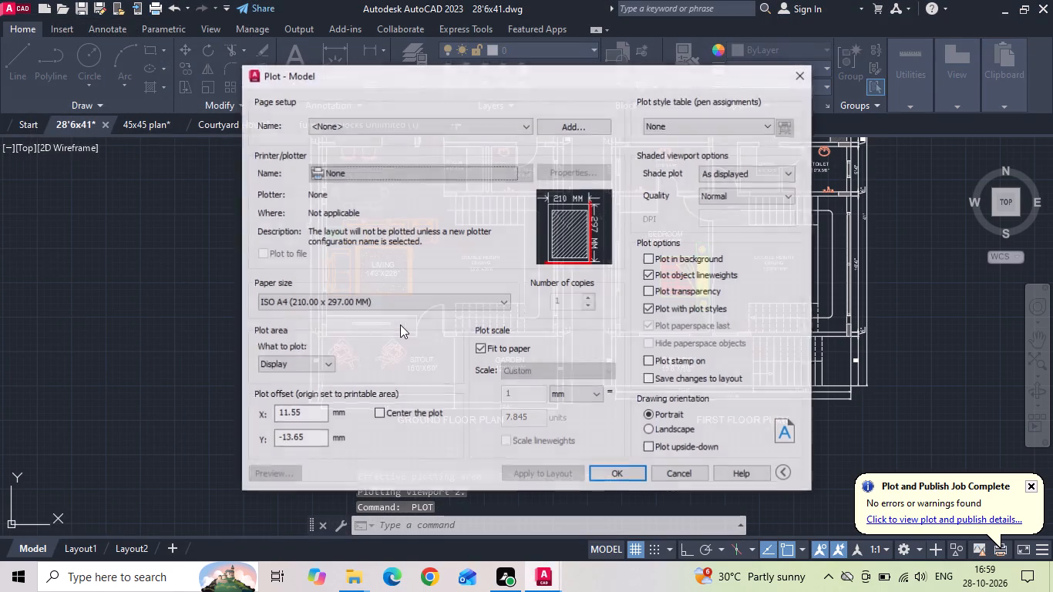
left_click(352, 130)
left_click(345, 151)
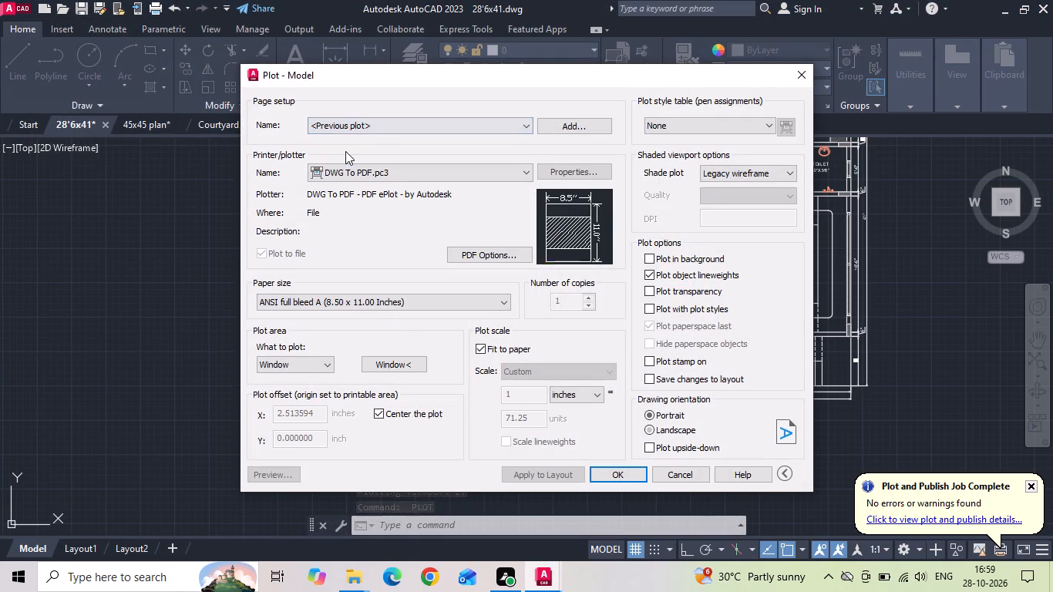
left_click(384, 366)
scroll(281, 375, "down", 2)
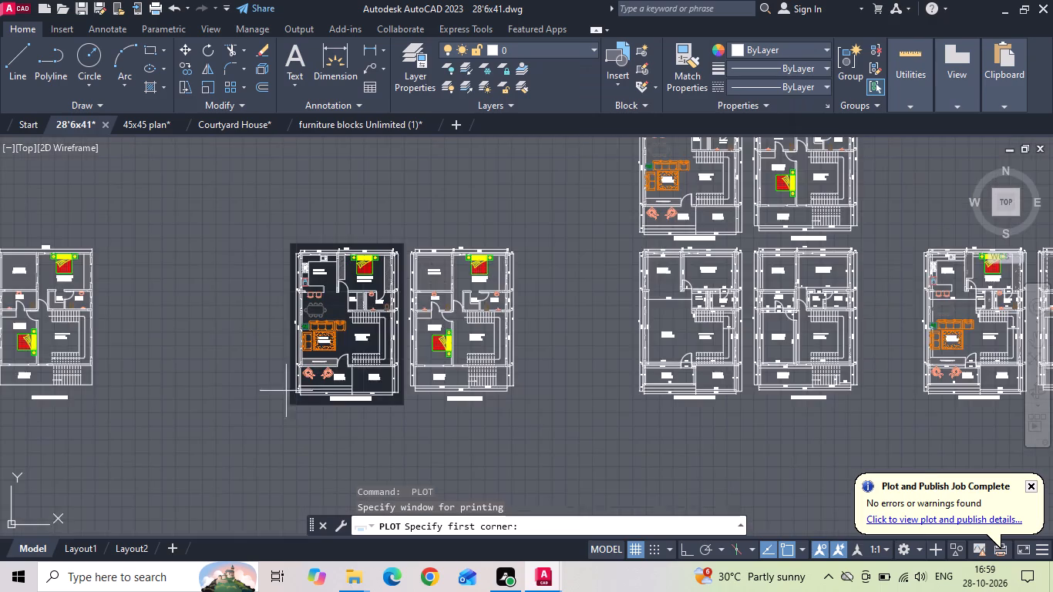
scroll(424, 249, "up", 4)
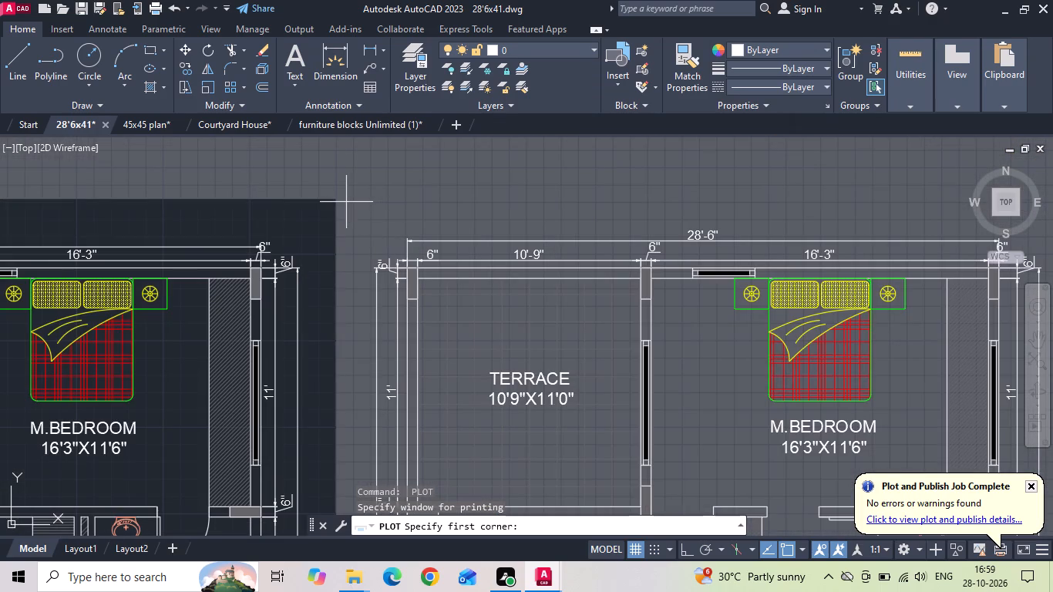
left_click(347, 197)
scroll(347, 197, "down", 2)
scroll(404, 405, "down", 1)
middle_click_drag(403, 404, 402, 338)
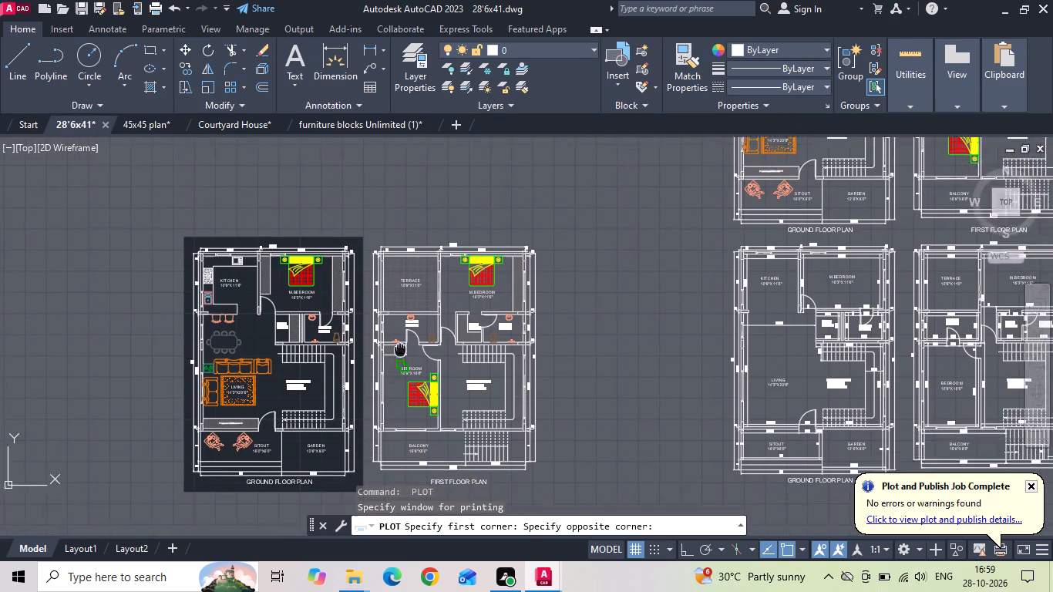
middle_click_drag(402, 338, 404, 325)
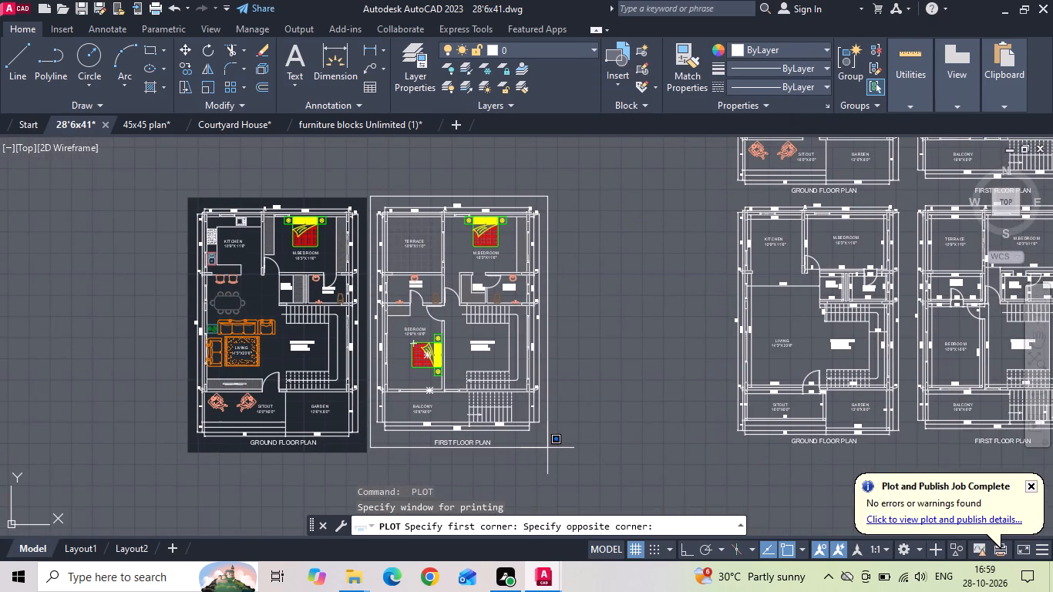
left_click(550, 450)
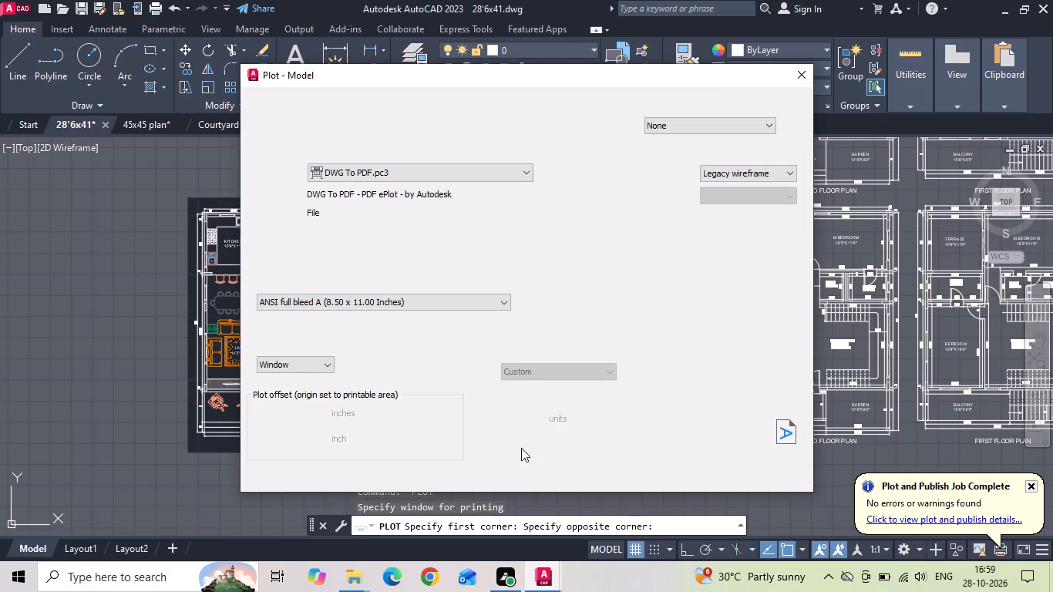
left_click(278, 473)
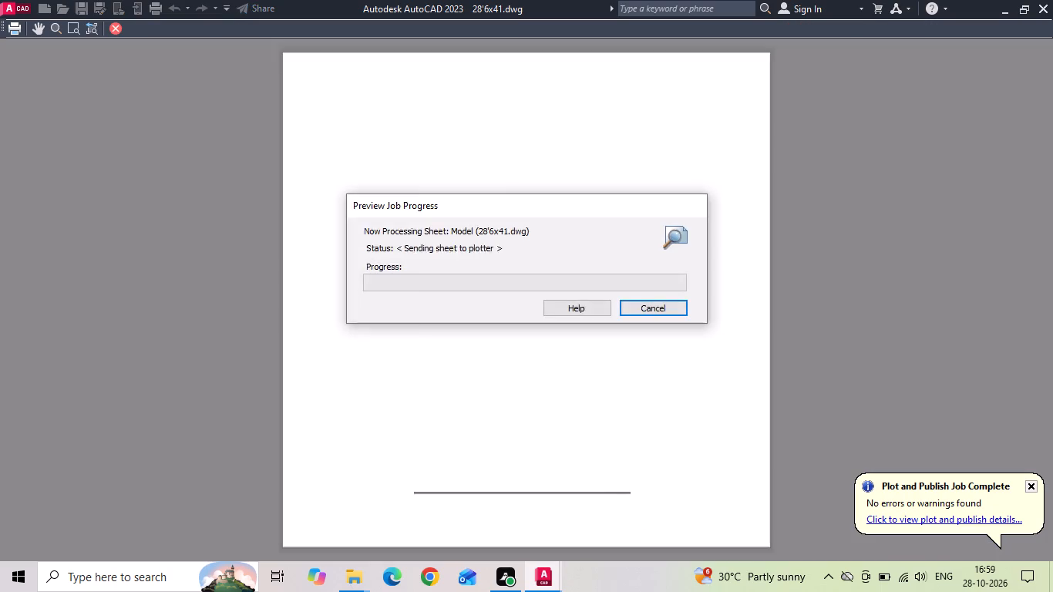
key("space")
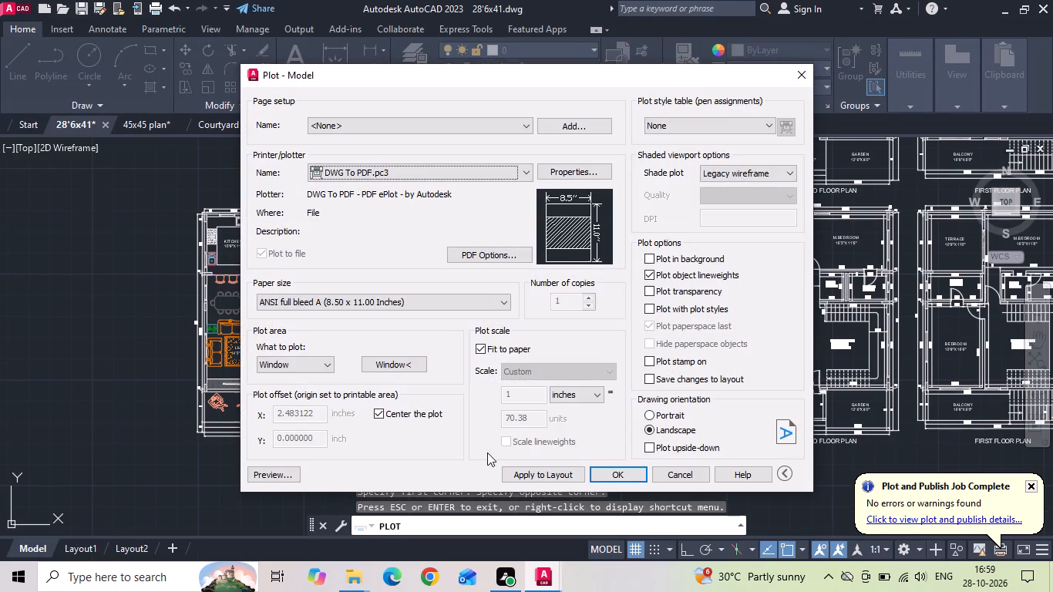
Plot the first floor plan in portrait orientation as a PDF named 28'6x41 FF in the 28102026 folder, and close the opened PDF.
left_click(646, 413)
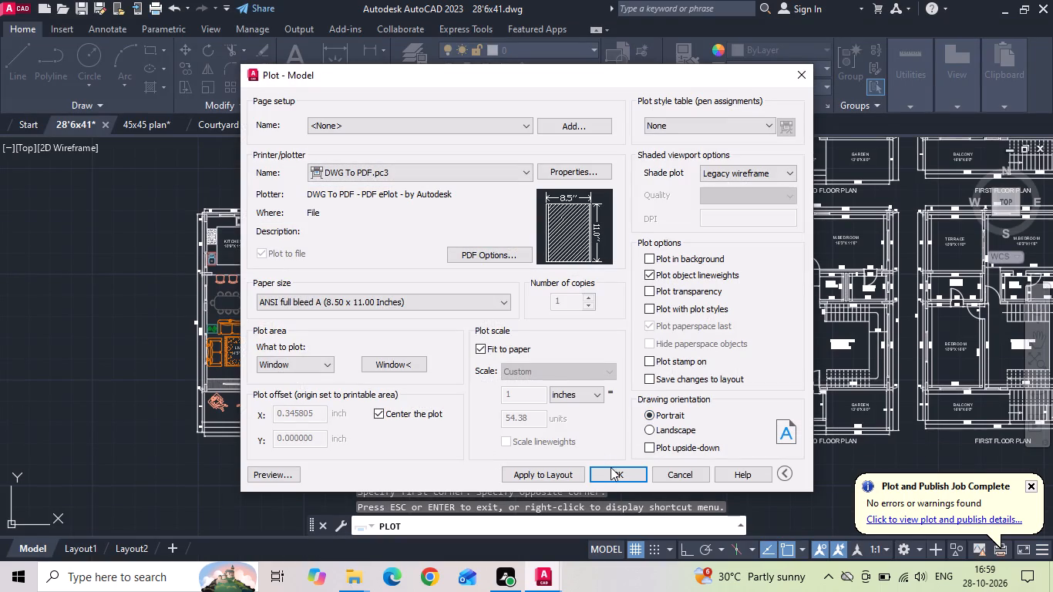
left_click(616, 472)
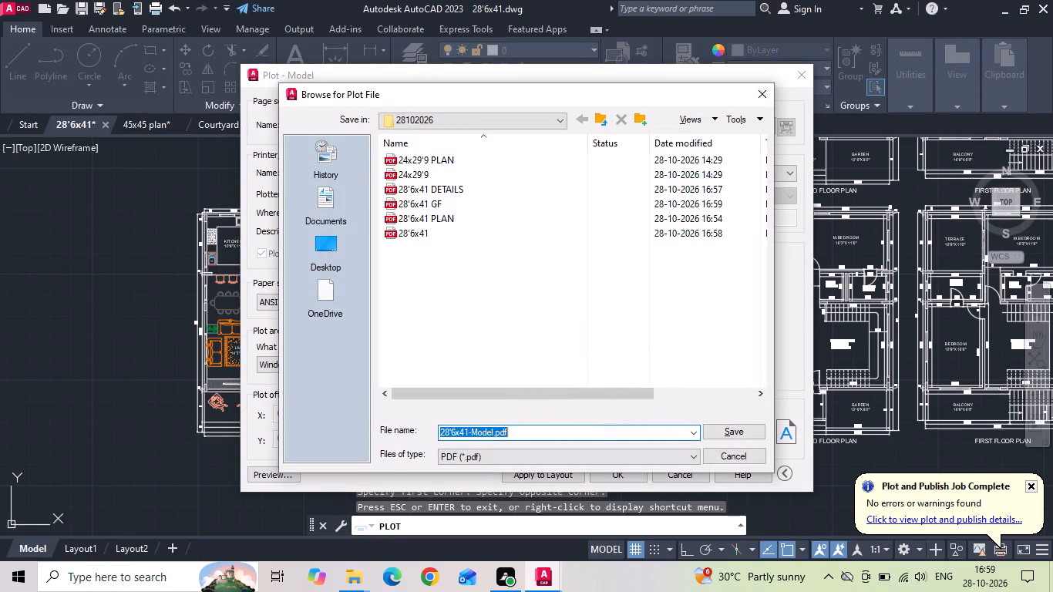
left_click(524, 431)
key("BackSpace")
key("BackSpace")
key("BackSpace")
key("BackSpace")
key("BackSpace")
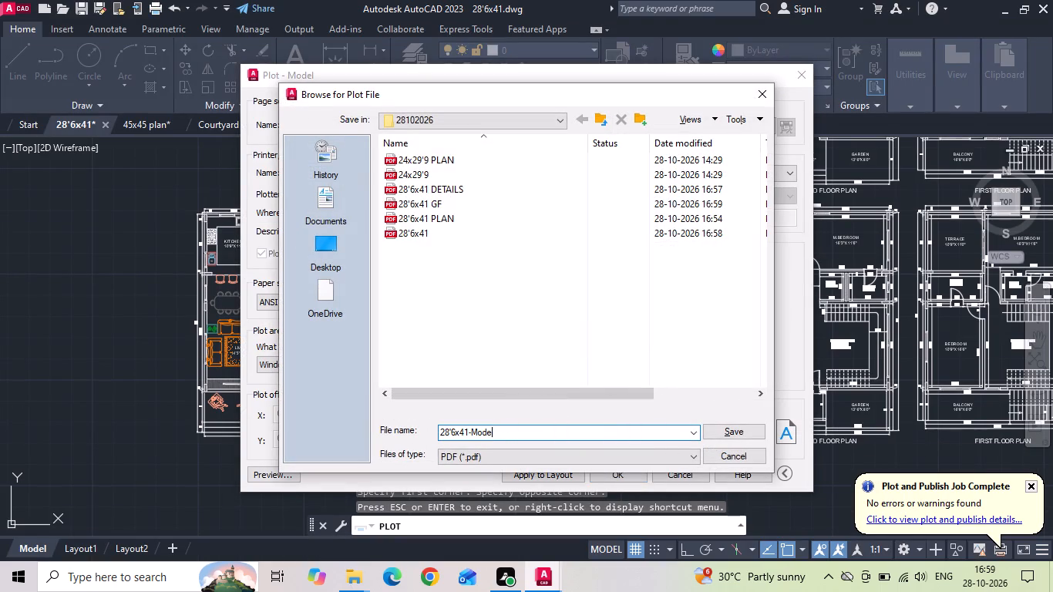
key("BackSpace")
key("BackSpace")
key("BackSpace")
key("BackSpace")
key("BackSpace")
key("space")
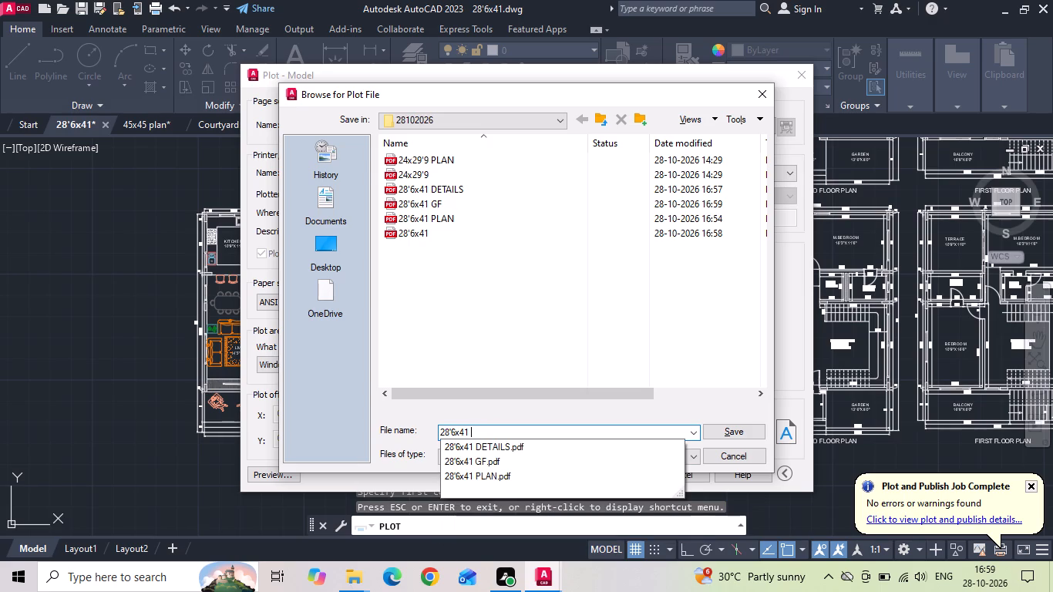
type("FF")
key("Return")
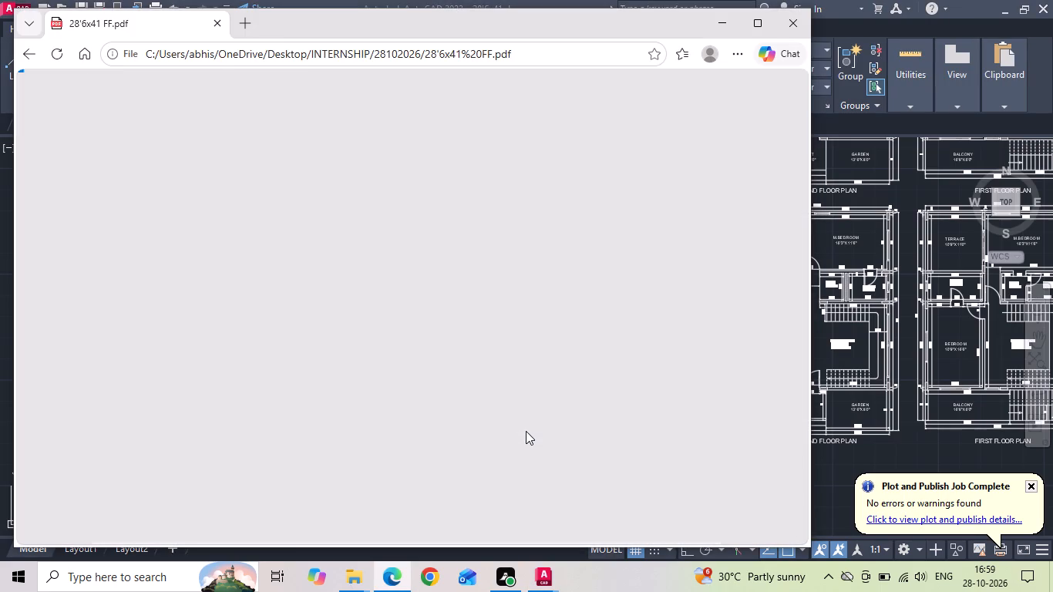
left_click(725, 26)
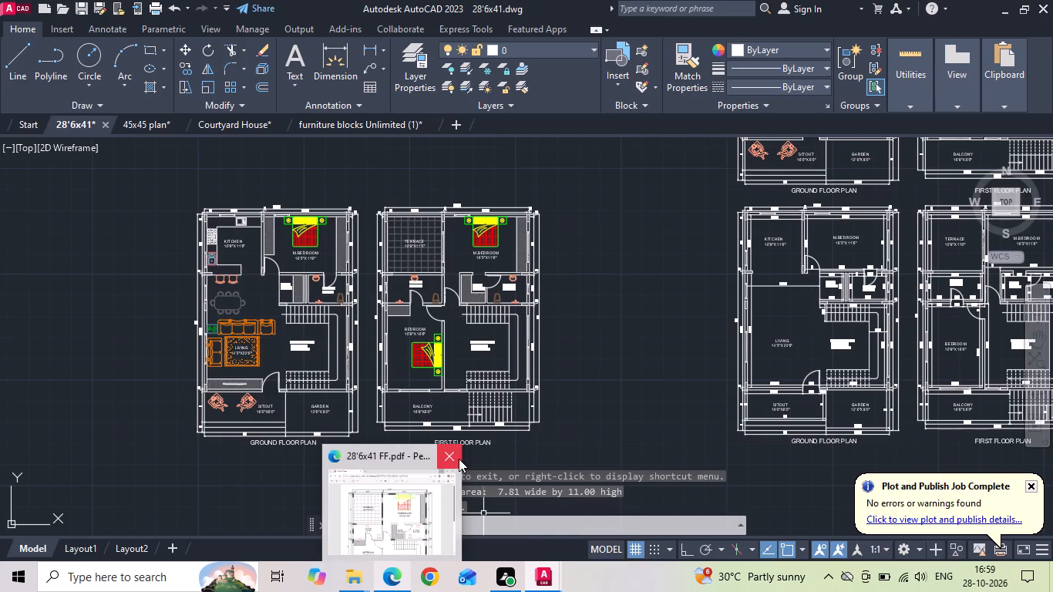
left_click(459, 459)
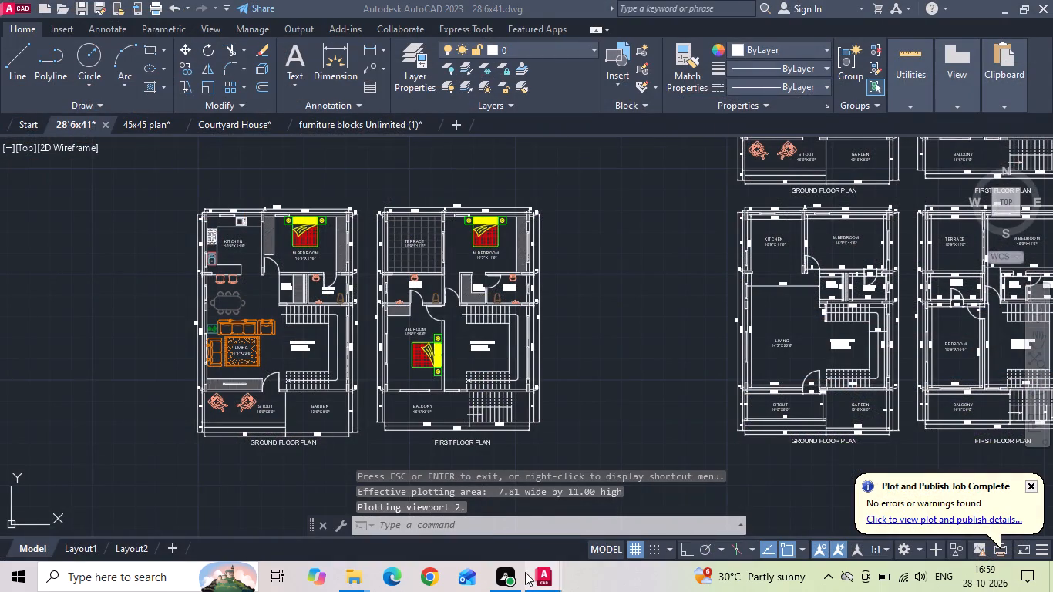
Switch to File Explorer, delete the 28'6x41 GF PDF from the 28102026 folder, and return to AutoCAD.
left_click(362, 580)
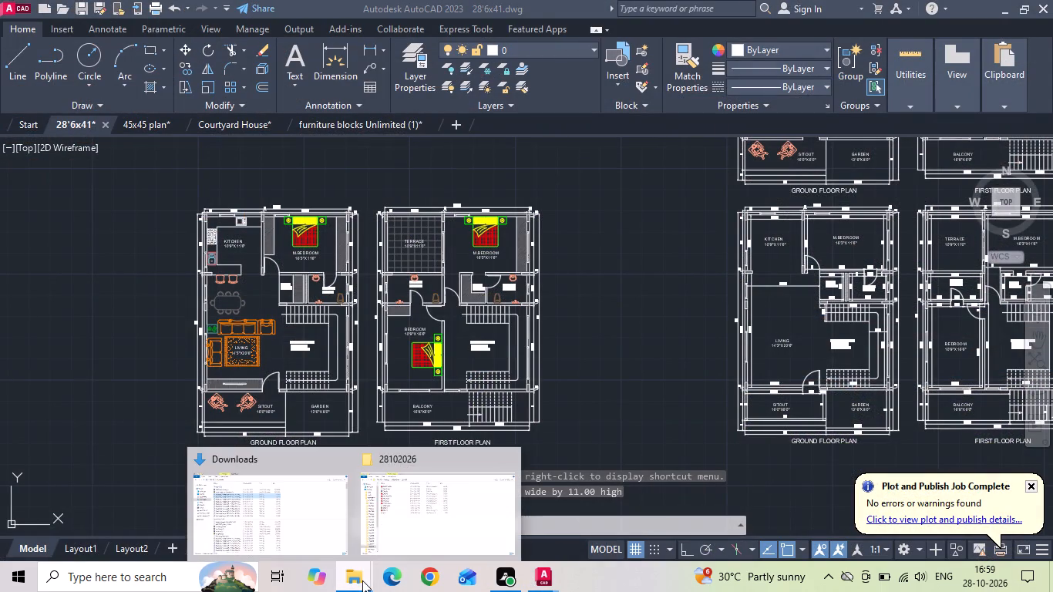
left_click(393, 519)
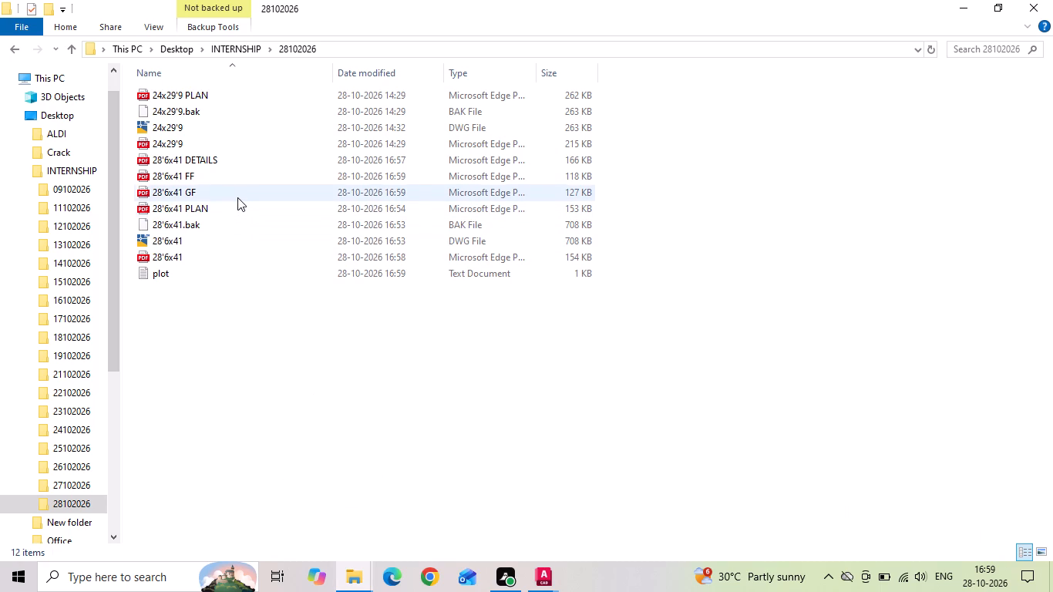
left_click(237, 197)
key("Delete")
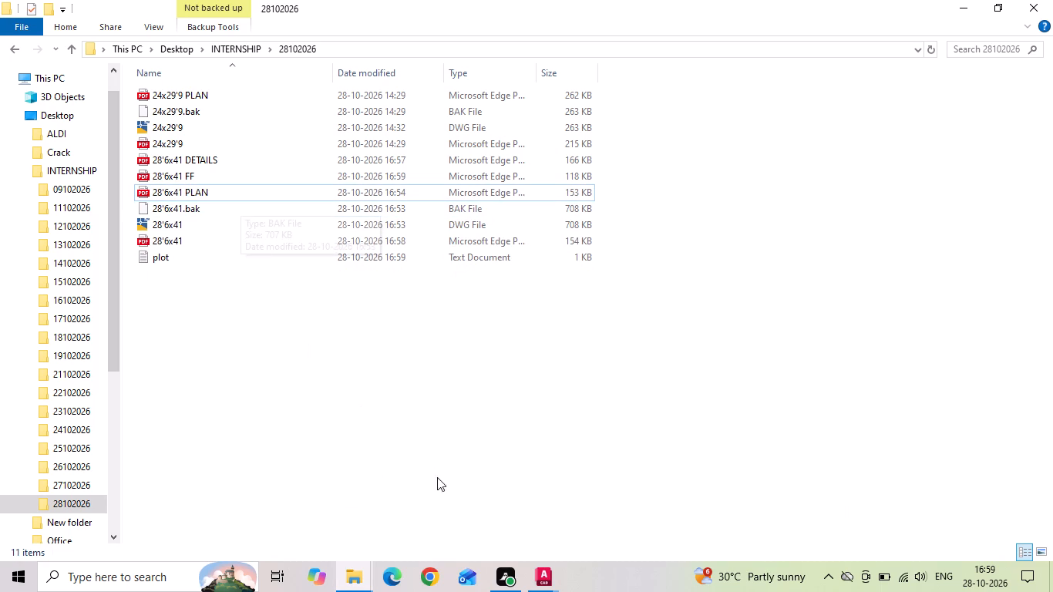
left_click(540, 582)
left_click(282, 510)
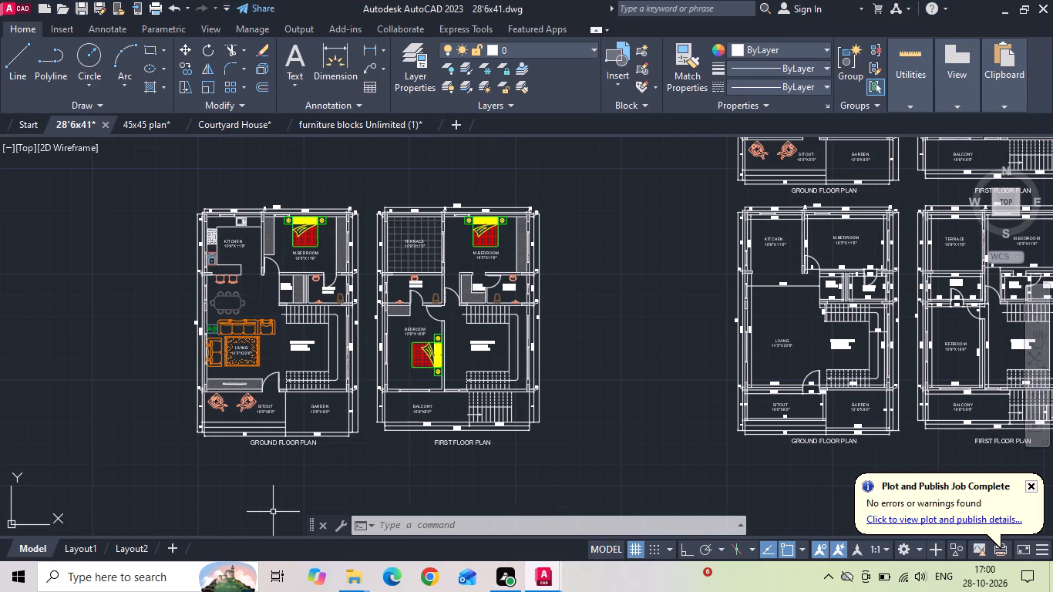
Set up a single-sheet plot with the previous portrait plot settings, windowed around the furnished ground floor plan, and preview it.
type("PLOT")
key("space")
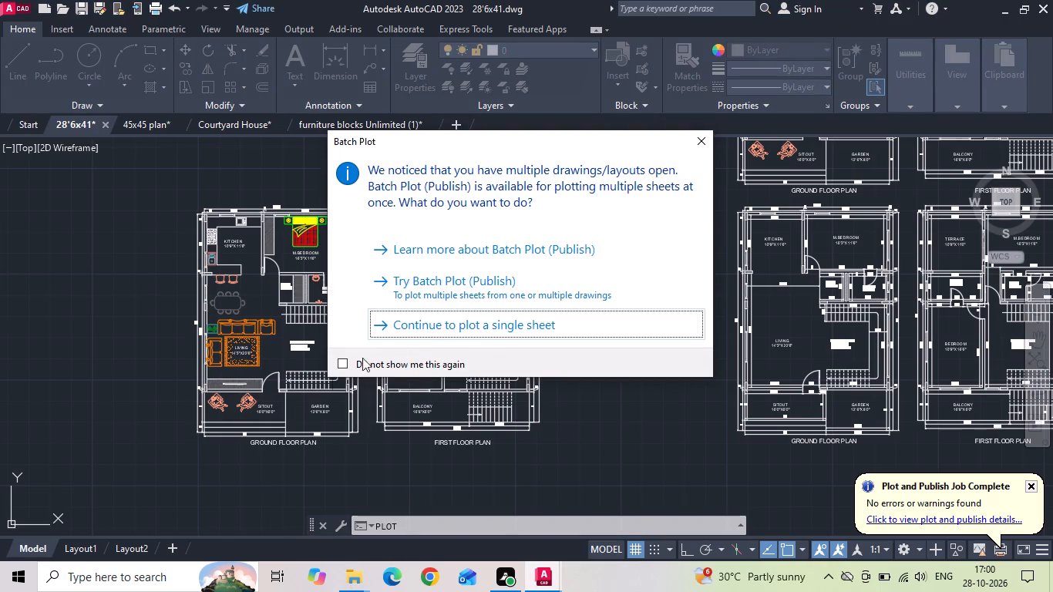
left_click(430, 327)
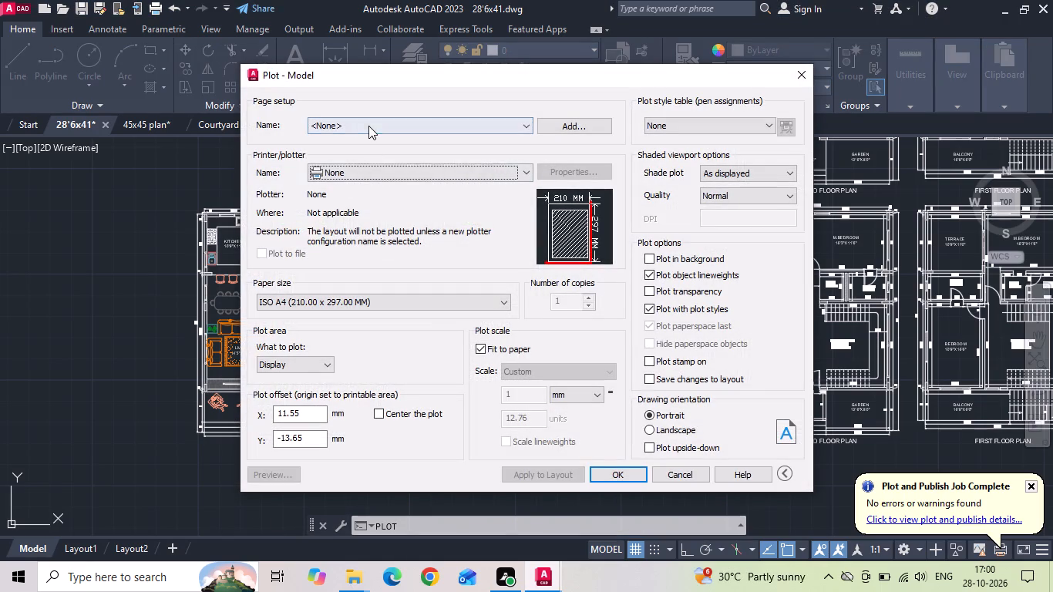
left_click(368, 126)
left_click(356, 150)
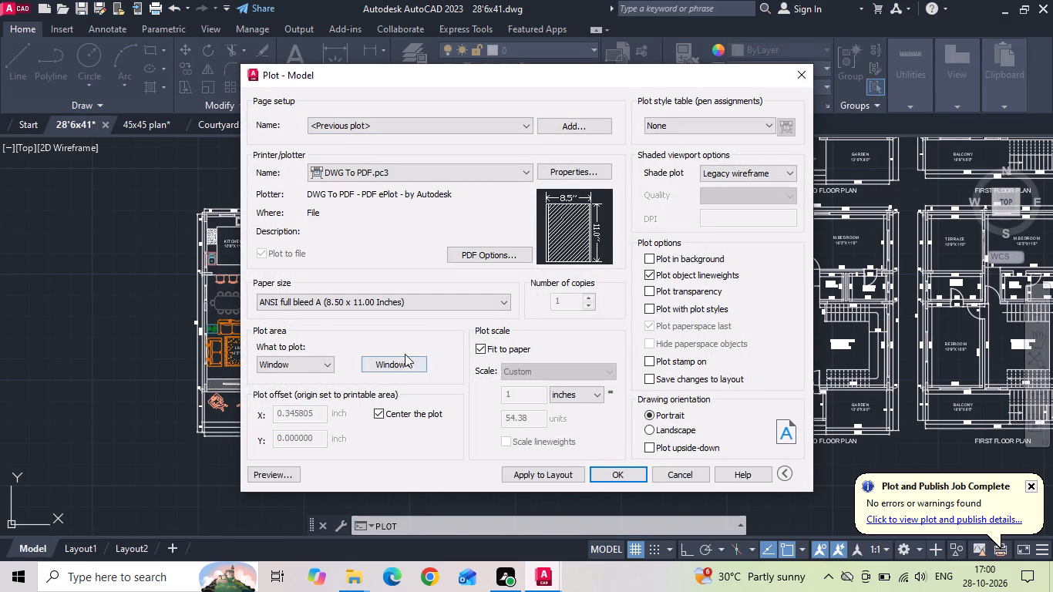
left_click(402, 366)
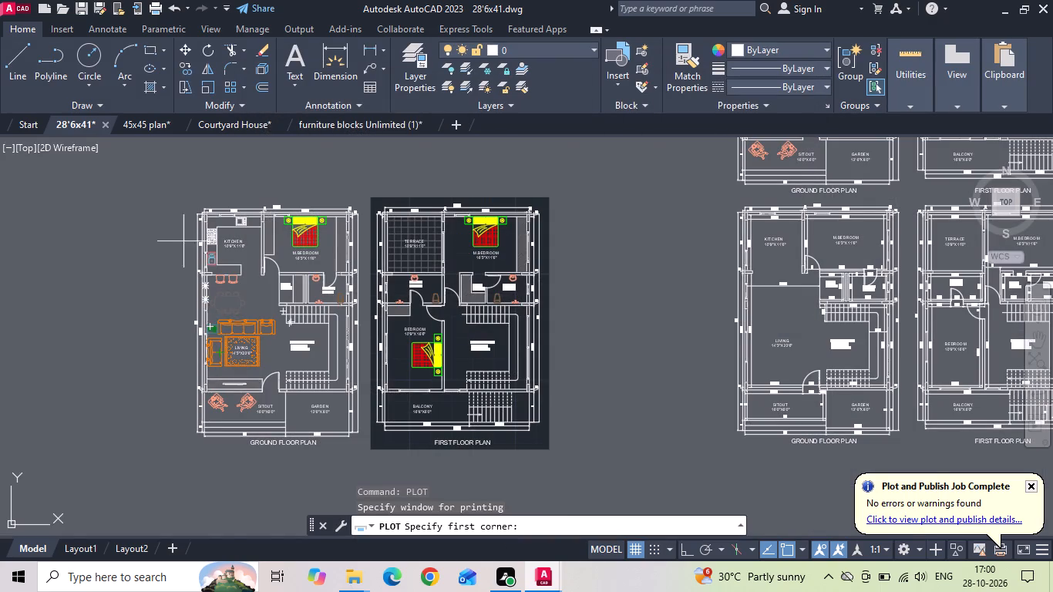
scroll(187, 205, "up", 2)
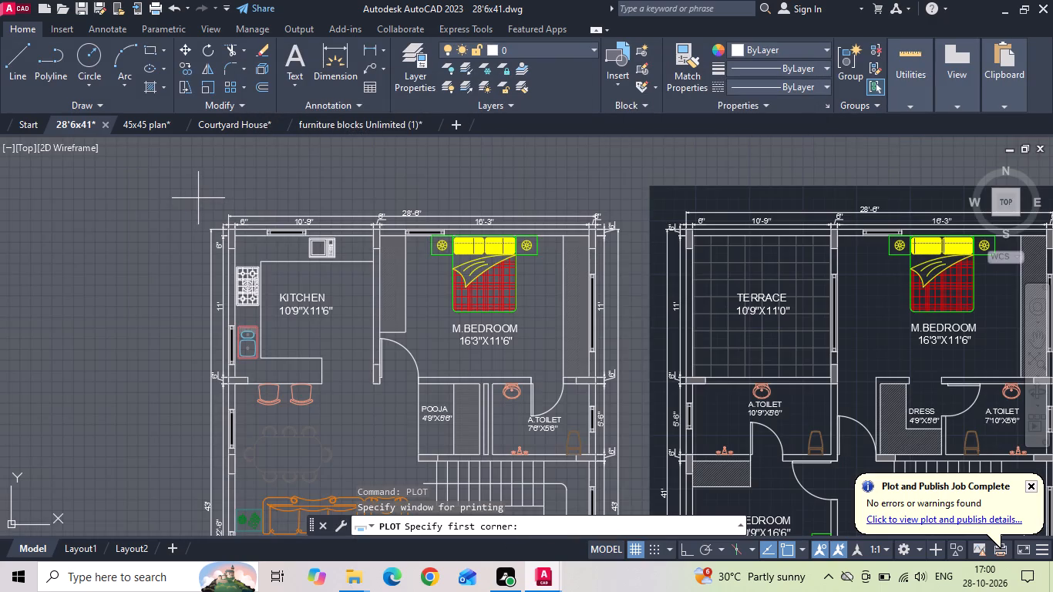
left_click(198, 198)
scroll(207, 217, "down", 2)
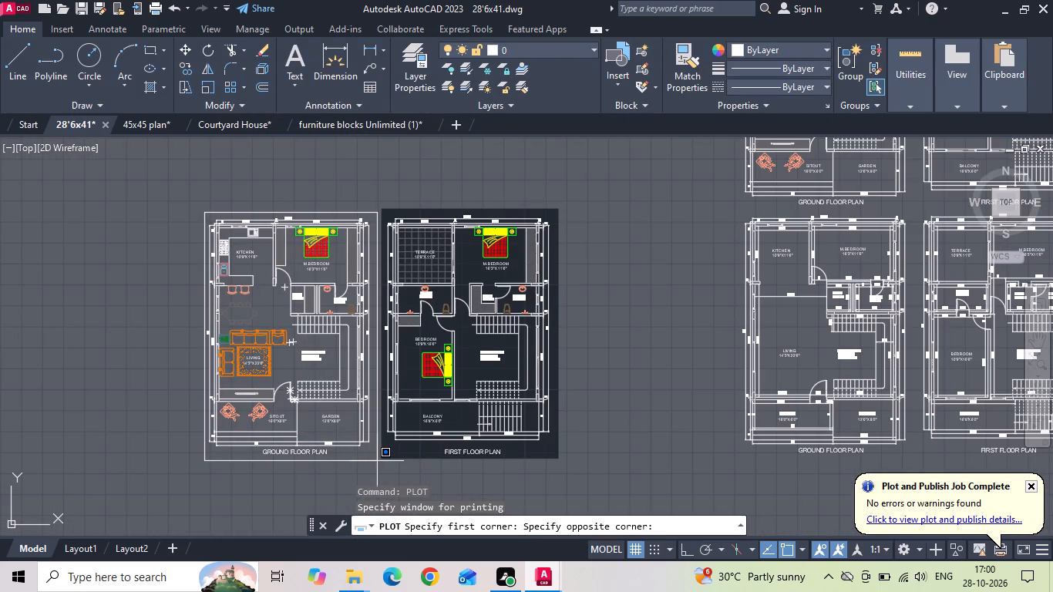
left_click(377, 462)
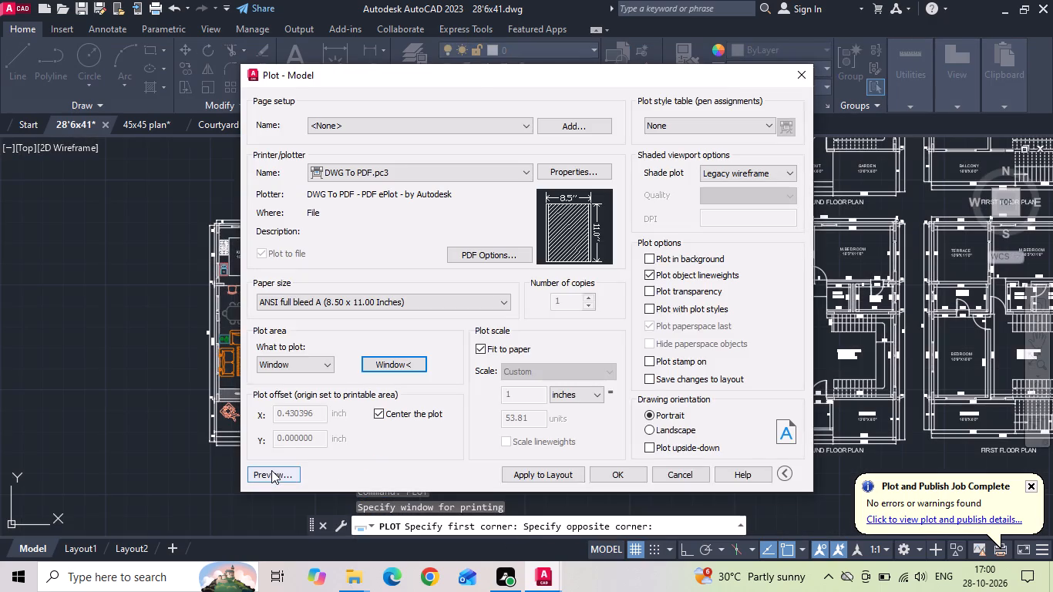
left_click(271, 470)
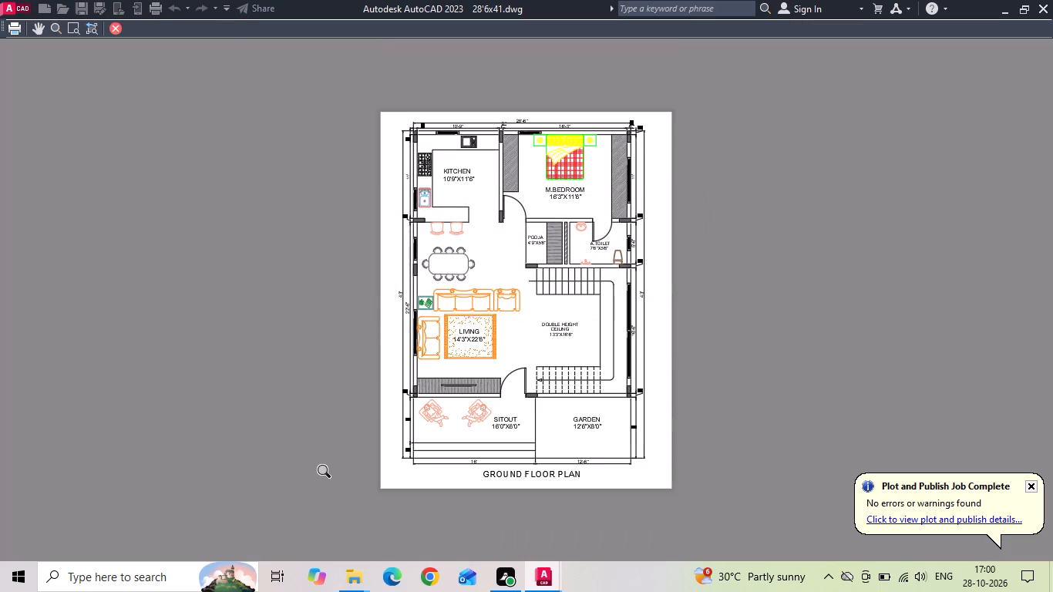
key("space")
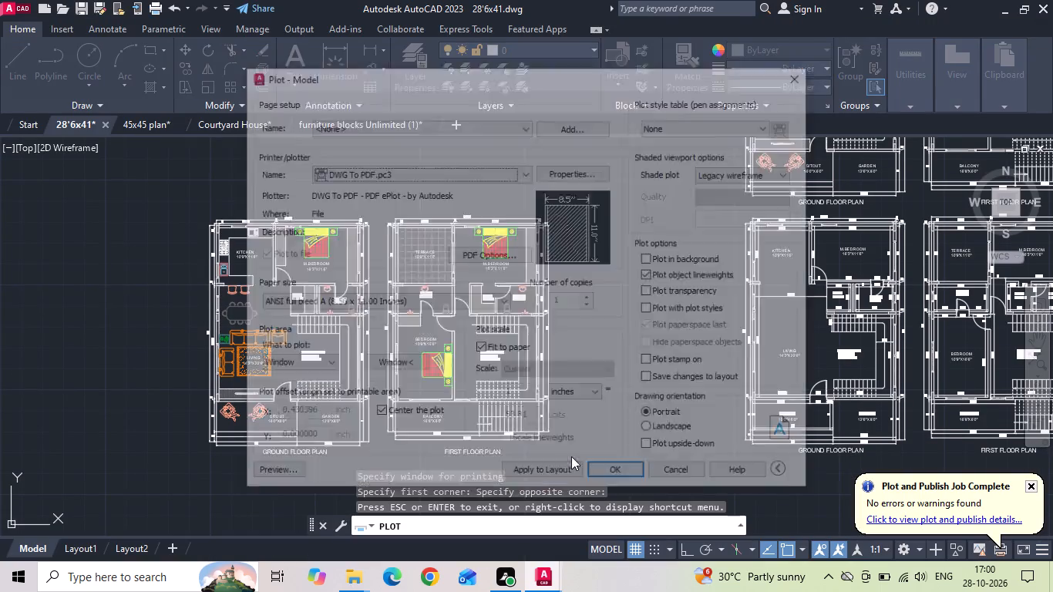
Plot the ground floor plan as a PDF named 28'6x41 GF in the 28102026 folder, and close the opened PDF.
left_click(607, 473)
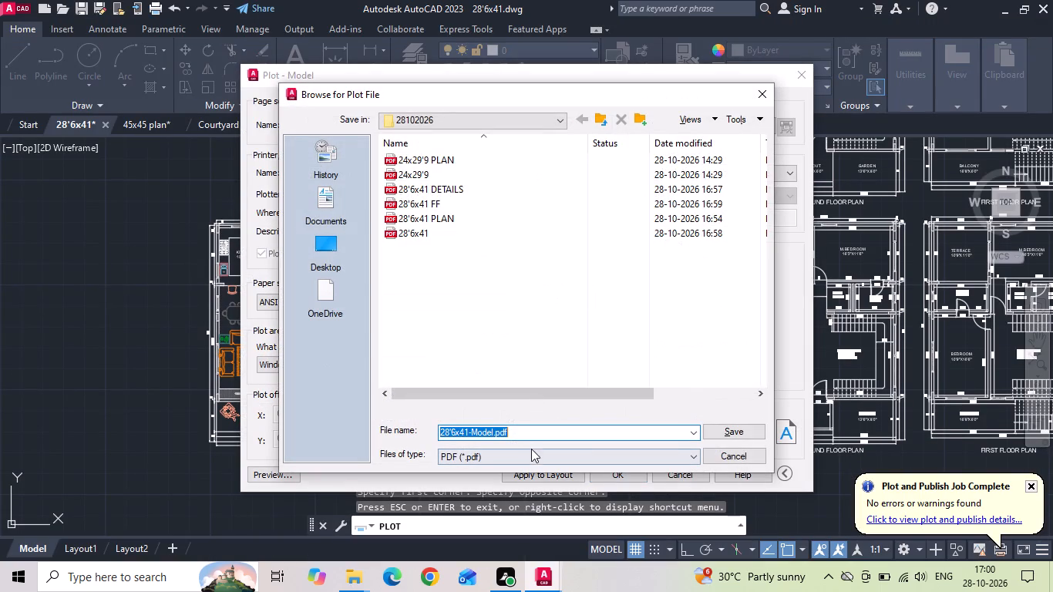
left_click(527, 432)
key("BackSpace")
key("BackSpace")
key("BackSpace")
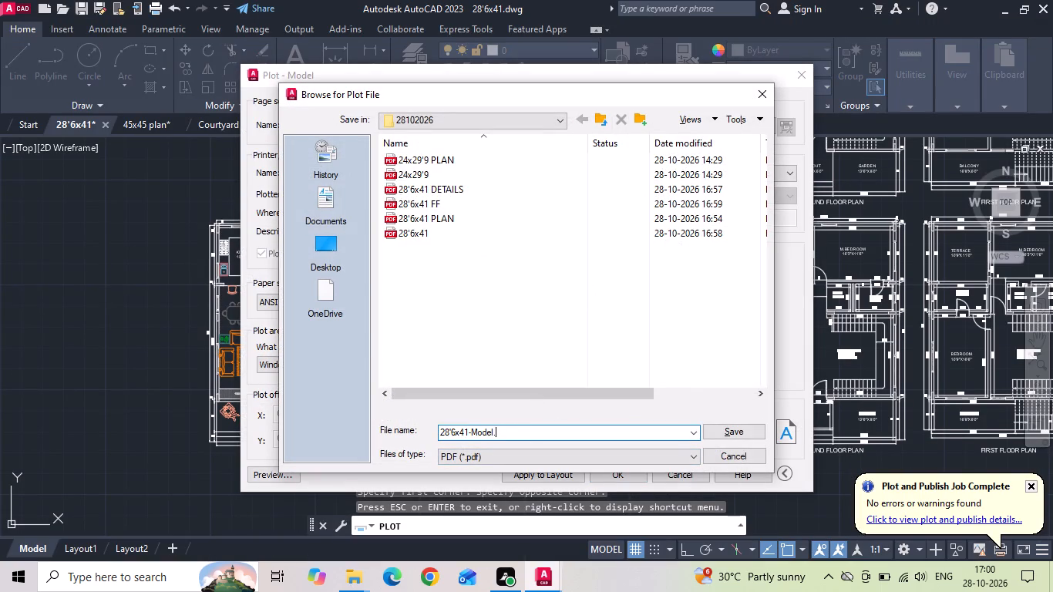
key("BackSpace")
key("BackSpace")
key("BackSpace")
key("BackSpace")
key("BackSpace")
key("BackSpace")
key("BackSpace")
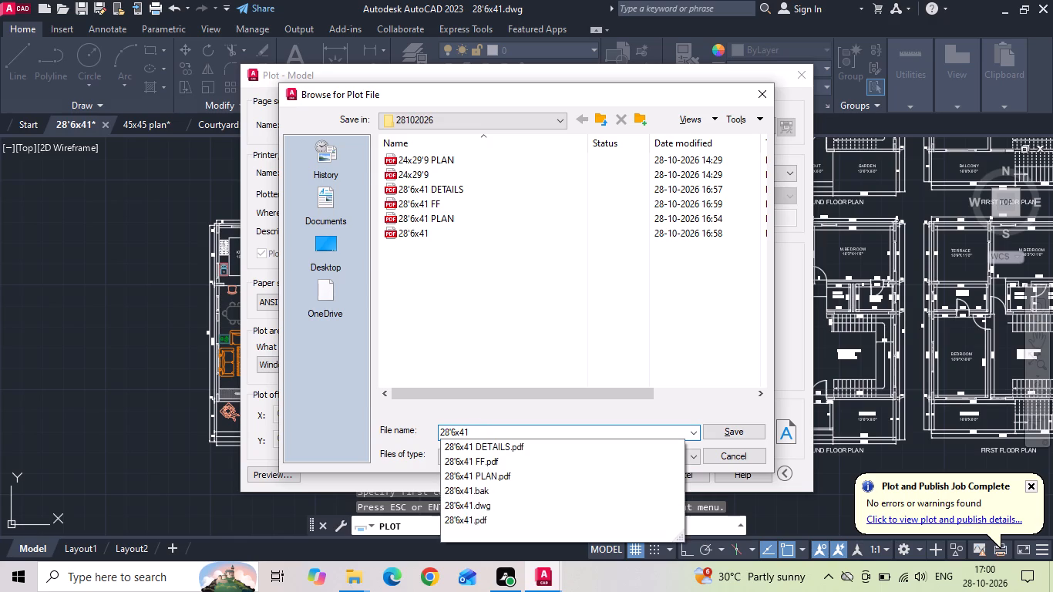
key("space")
type("gf")
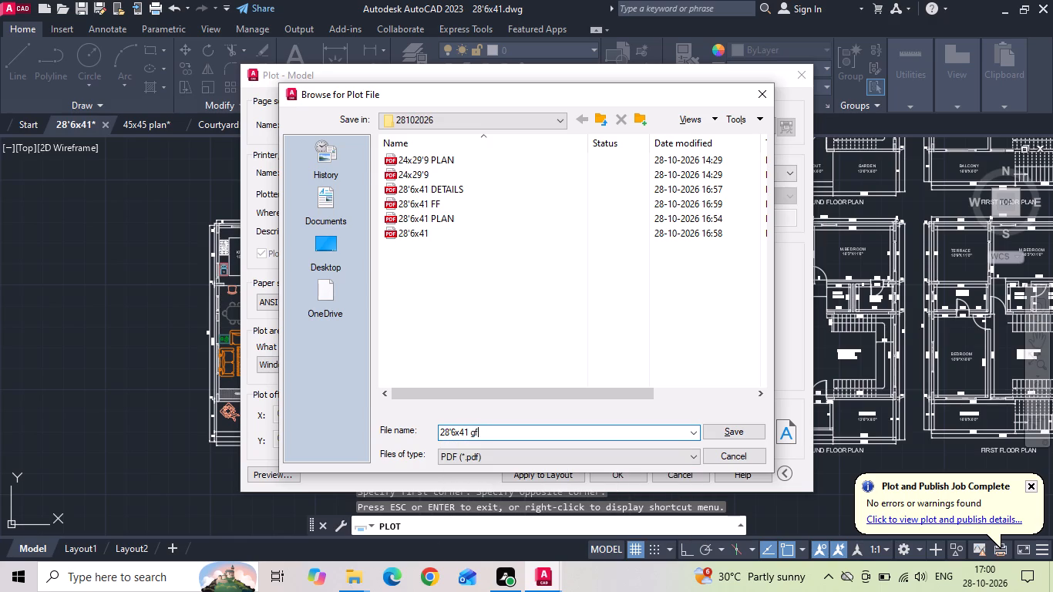
key("BackSpace")
key("BackSpace")
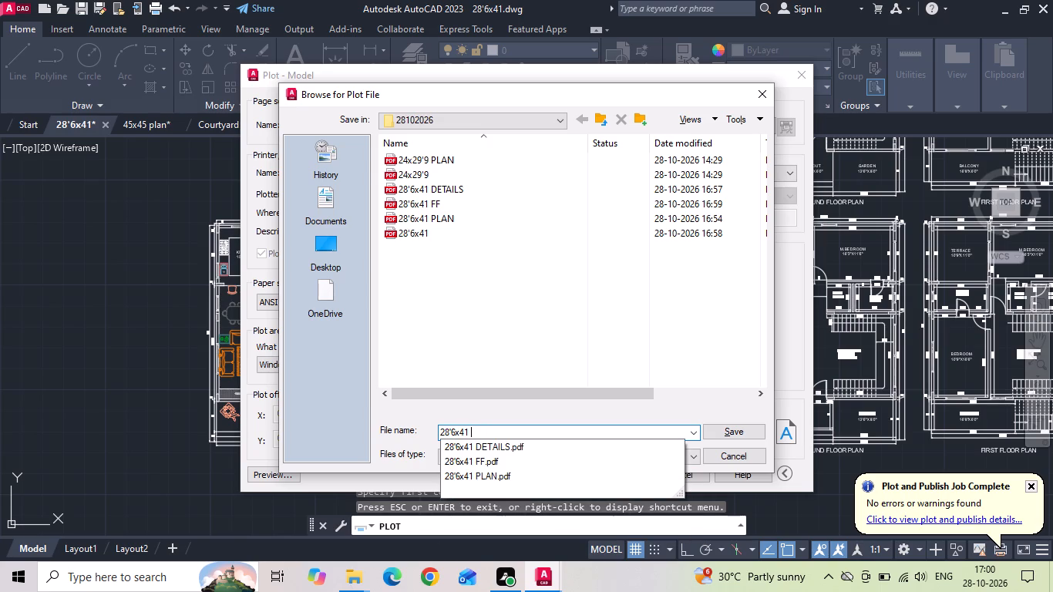
key("Return")
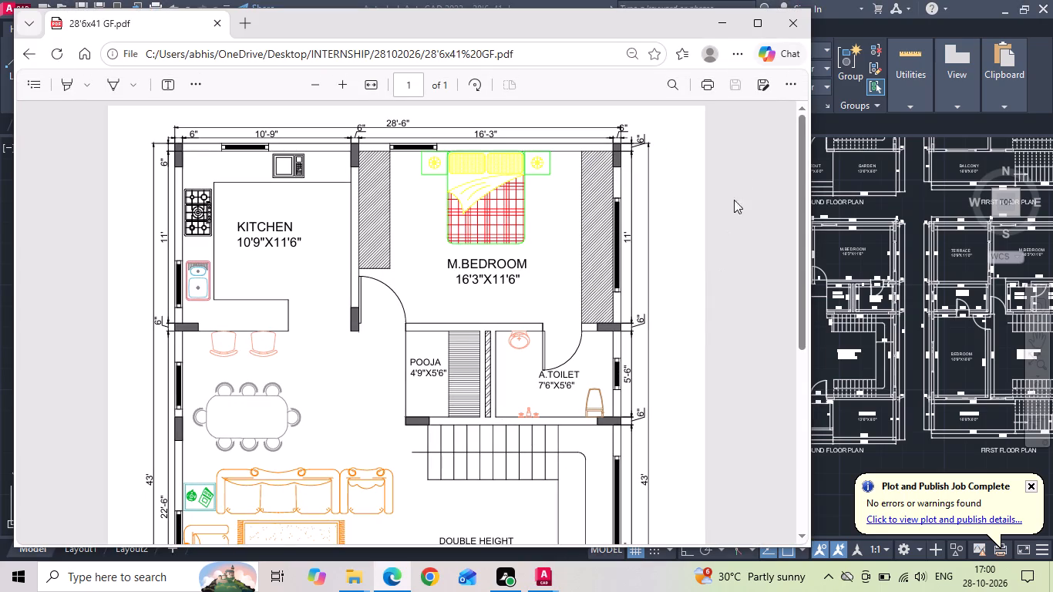
left_click(780, 33)
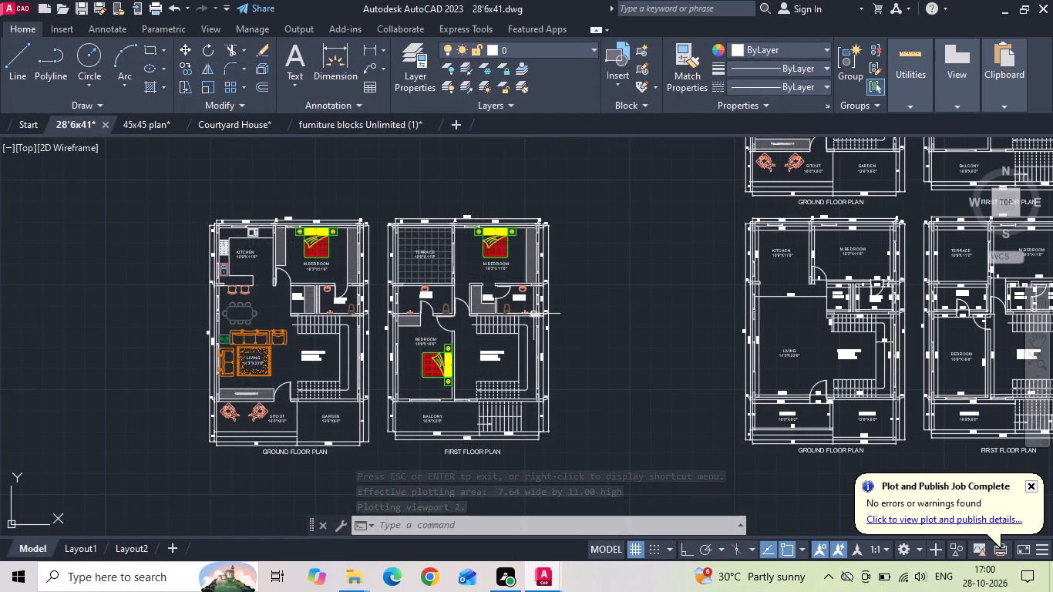
Save the 28'6x41 drawing.
key("ctrl+s")
key("ctrl+s")
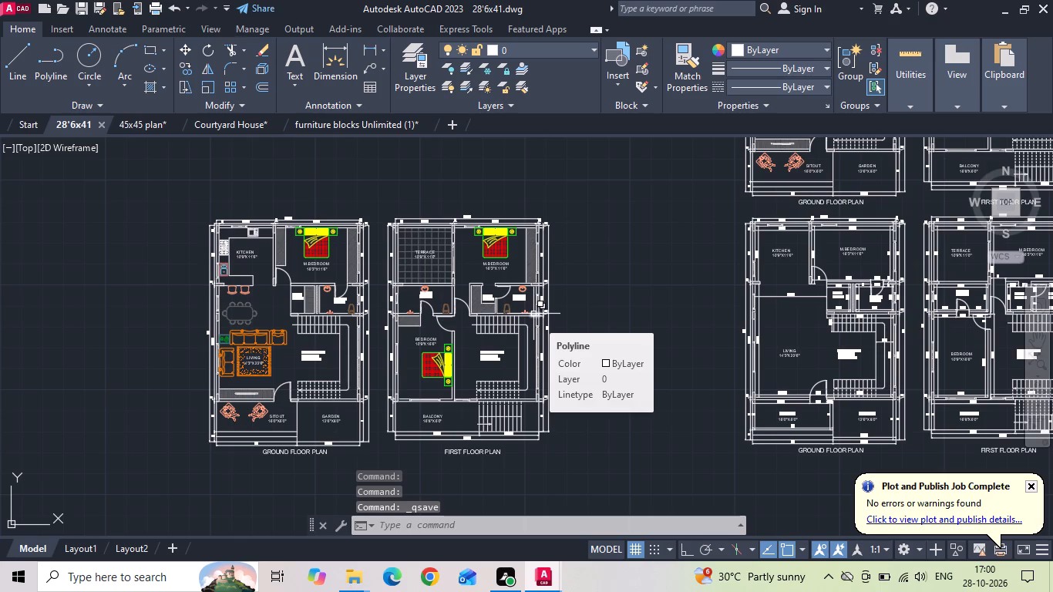
Turn off command log file recording with LOGFILEOFF.
type("LOGF")
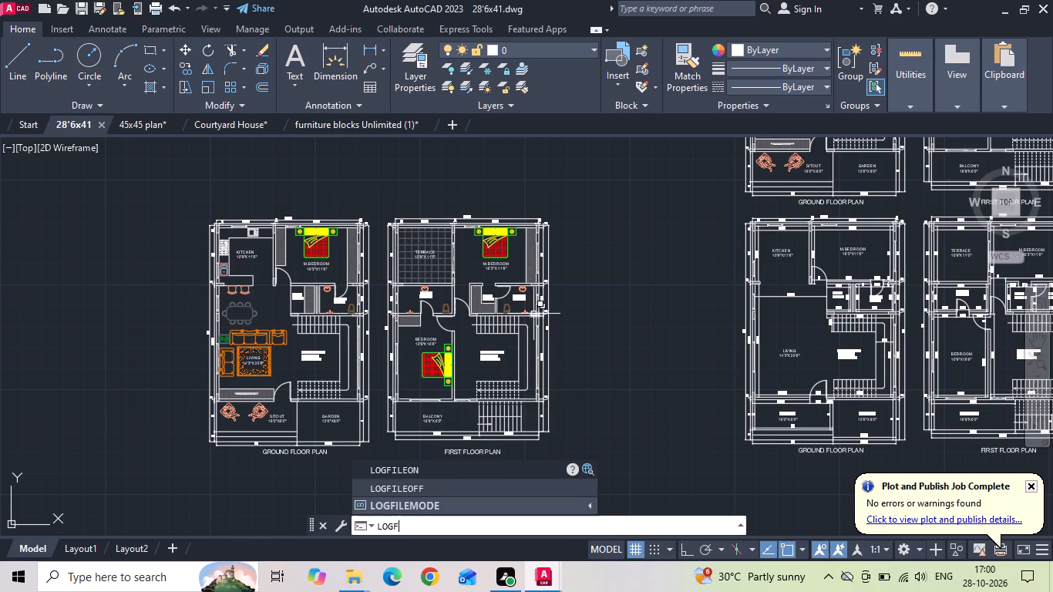
type("ILE")
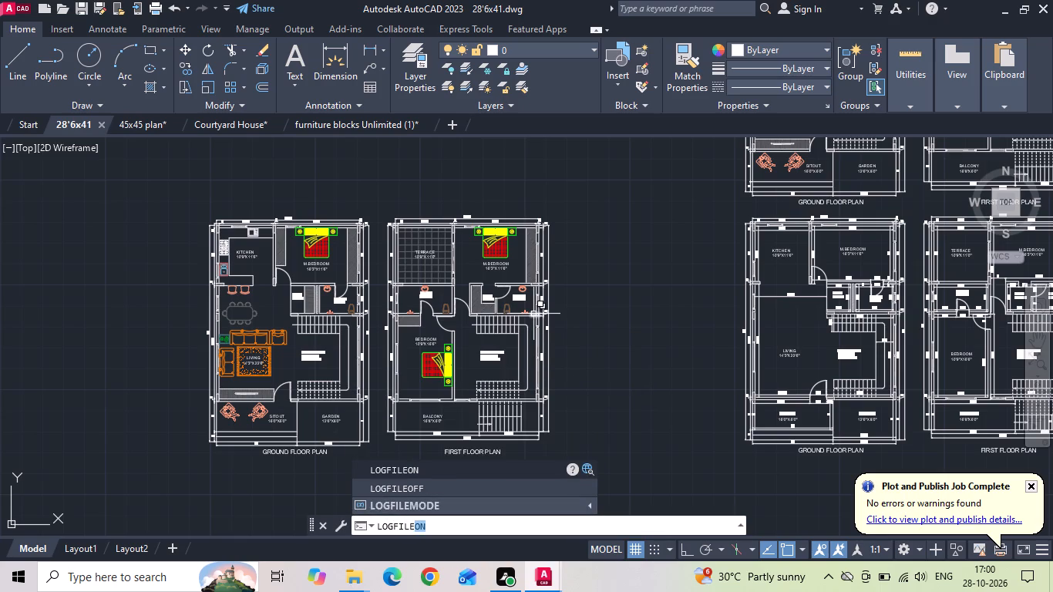
type("OFF")
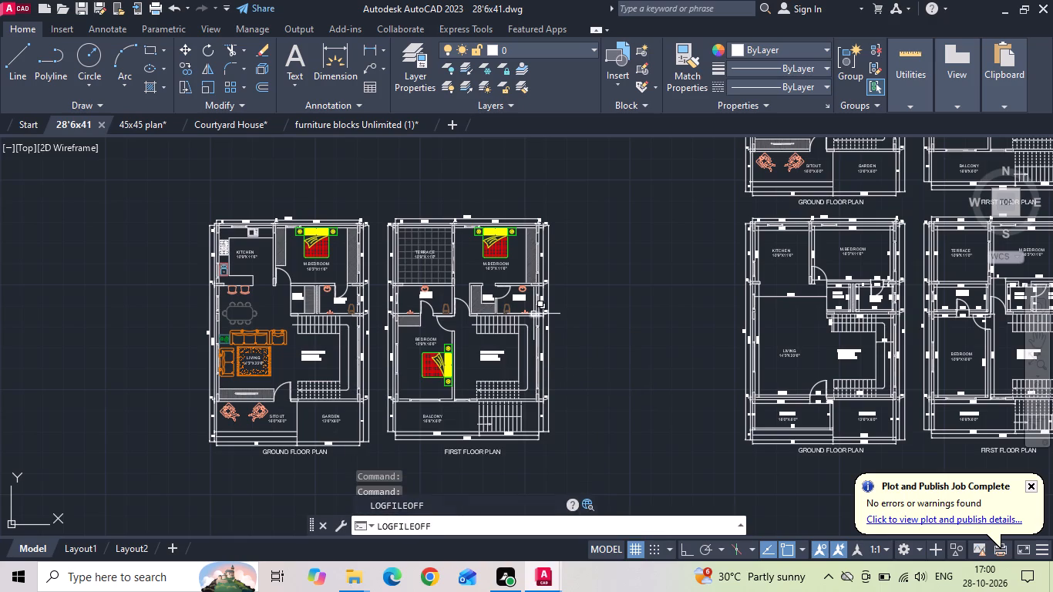
key("Return")
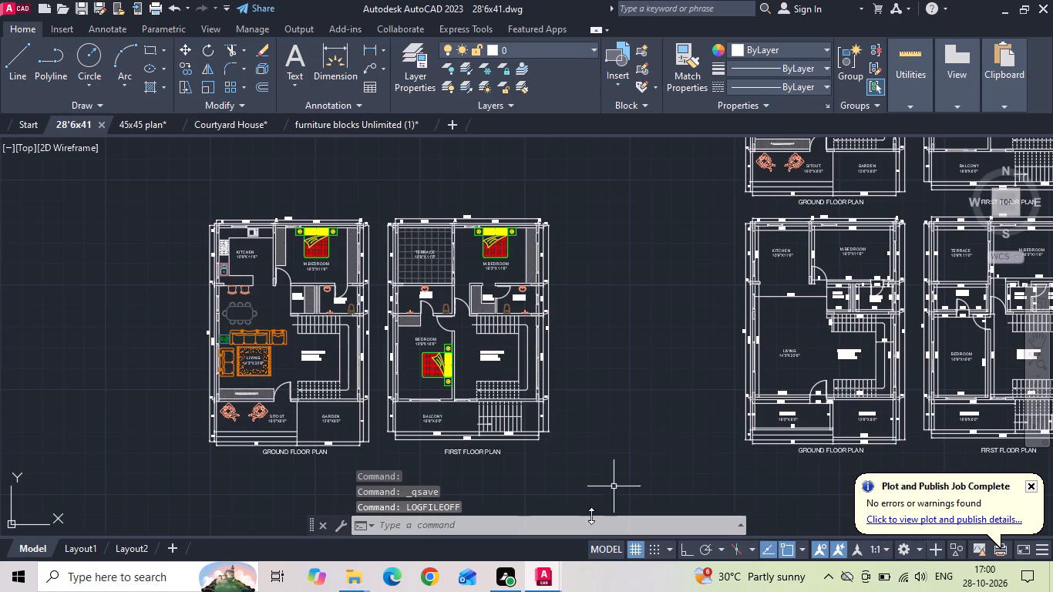